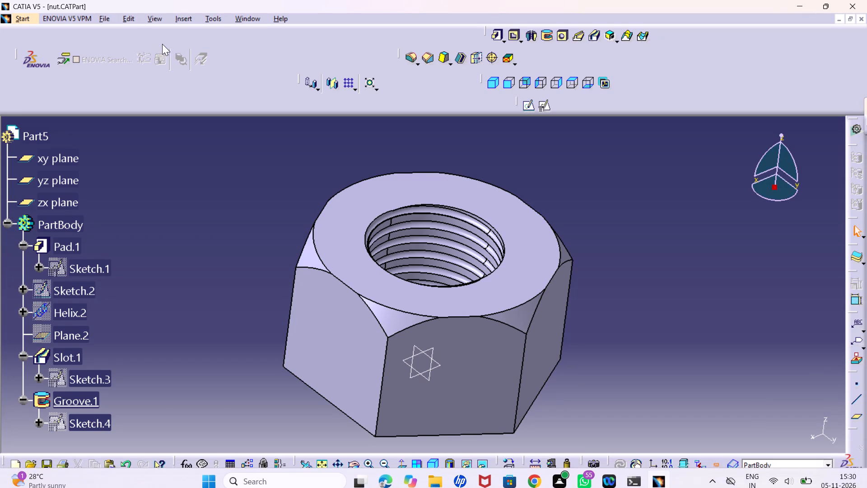
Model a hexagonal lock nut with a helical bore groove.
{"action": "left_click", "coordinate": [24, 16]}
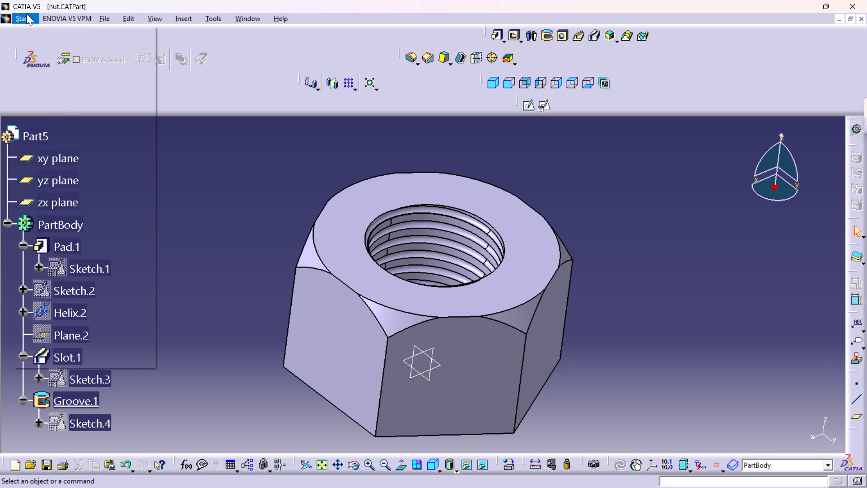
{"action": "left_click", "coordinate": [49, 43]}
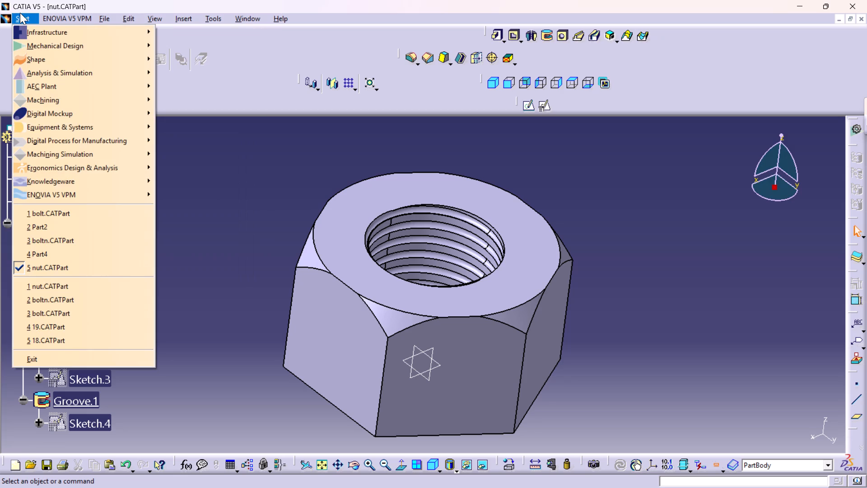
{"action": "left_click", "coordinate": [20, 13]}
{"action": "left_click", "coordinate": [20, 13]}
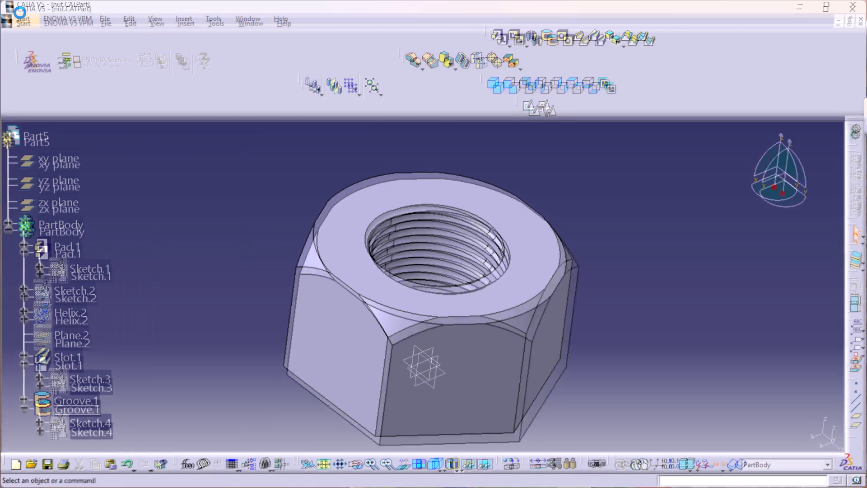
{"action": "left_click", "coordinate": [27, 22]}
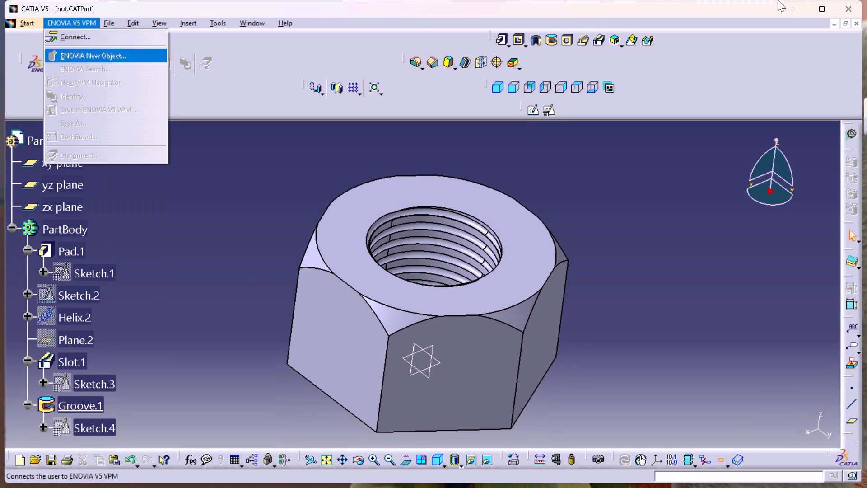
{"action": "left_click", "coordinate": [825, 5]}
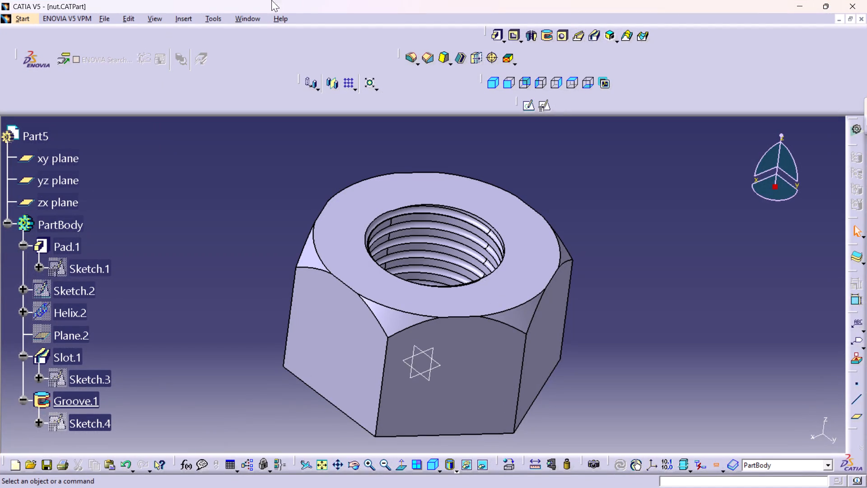
Create a new part in the Part Design workbench with hybrid design enabled, keeping the suggested part name.
{"action": "left_click", "coordinate": [22, 19]}
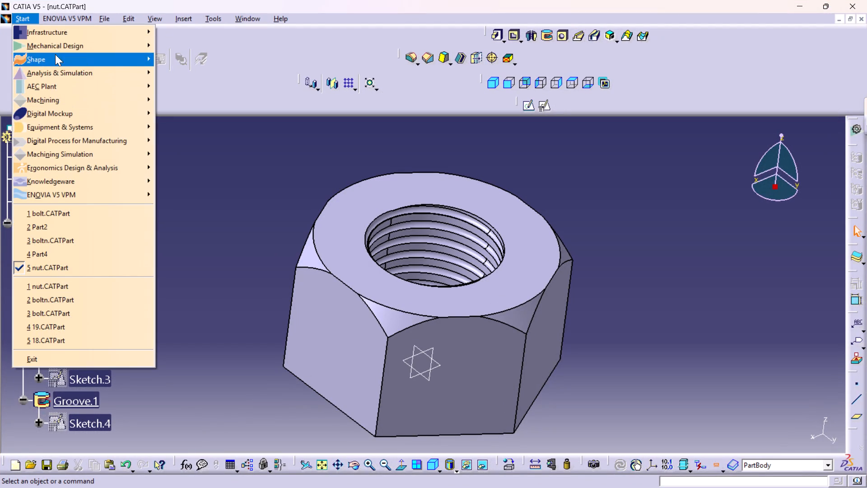
{"action": "left_click", "coordinate": [61, 47]}
{"action": "left_click", "coordinate": [188, 41]}
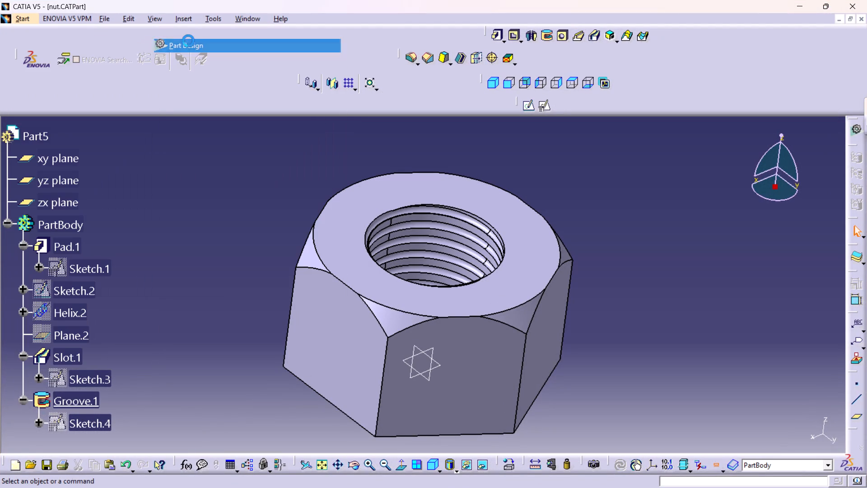
{"action": "left_click", "coordinate": [777, 433]}
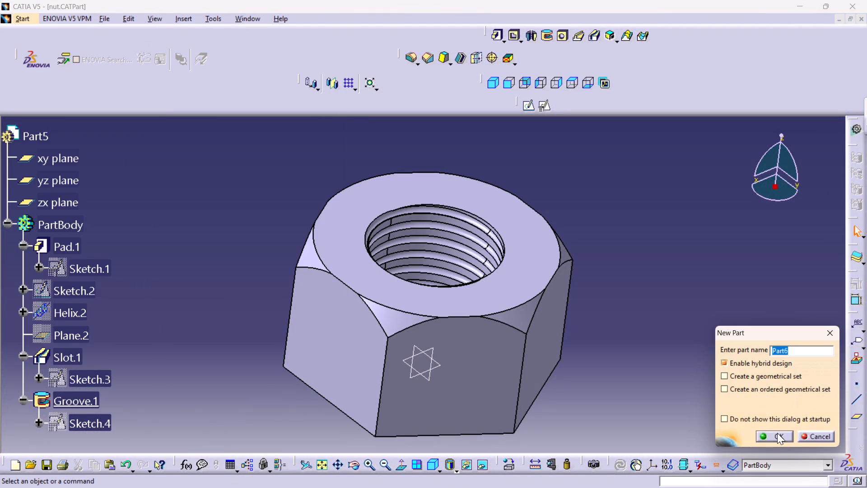
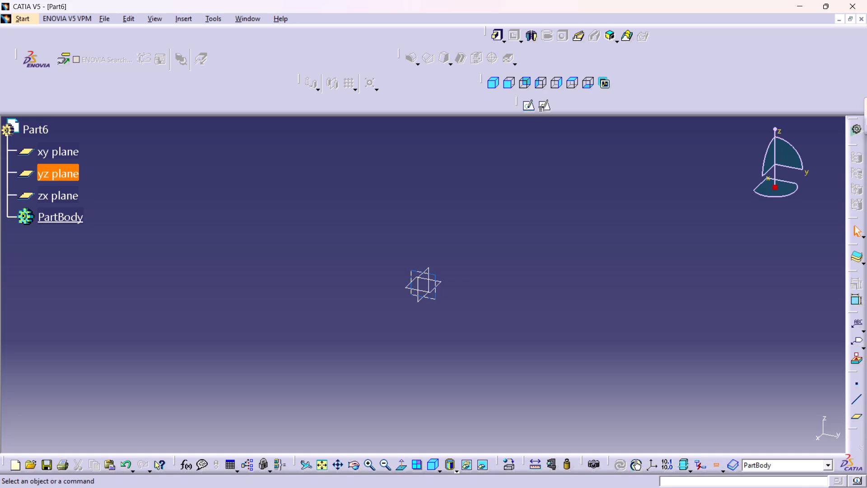
Create a positioned sketch on the xy plane with its H and V axes swapped.
{"action": "left_click", "coordinate": [441, 285]}
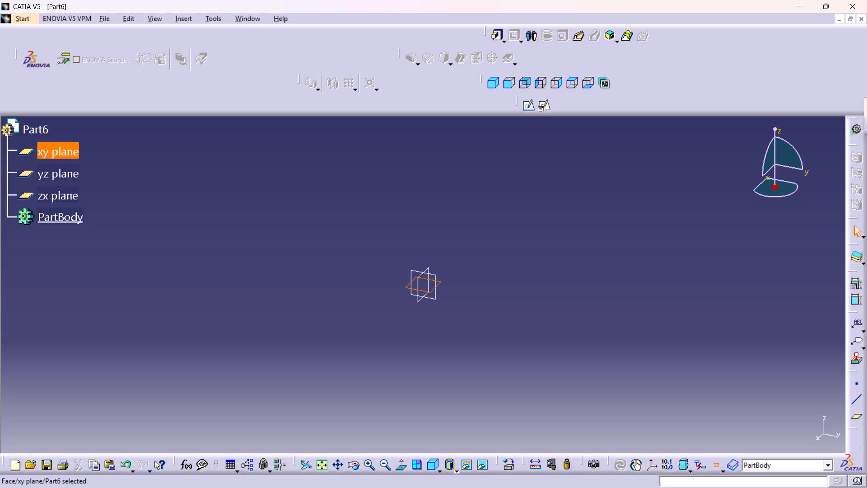
{"action": "left_click", "coordinate": [541, 106]}
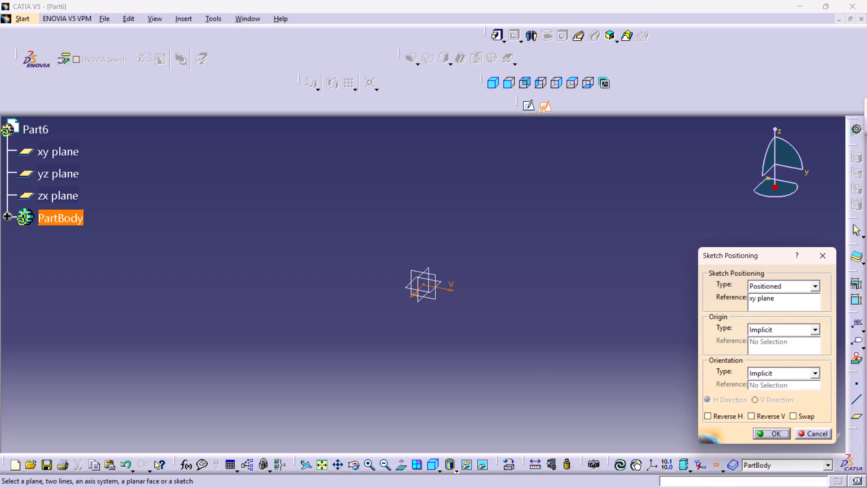
{"action": "left_click", "coordinate": [790, 414]}
{"action": "left_click", "coordinate": [764, 417]}
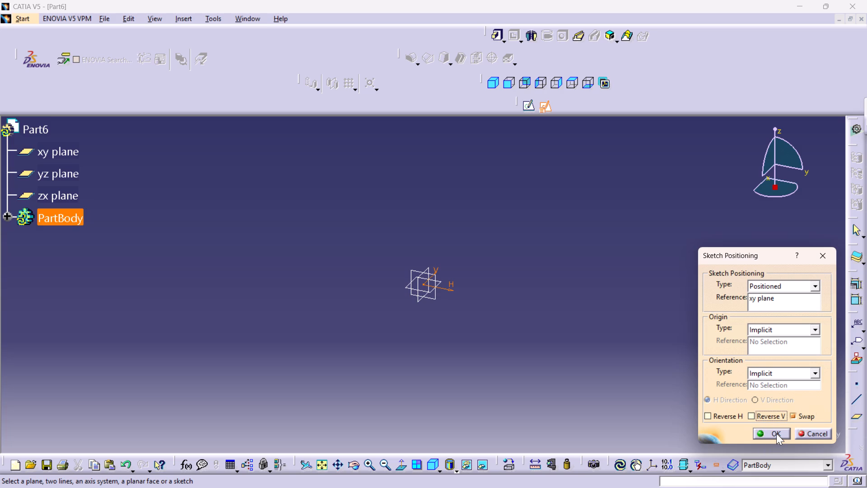
{"action": "left_click", "coordinate": [776, 433]}
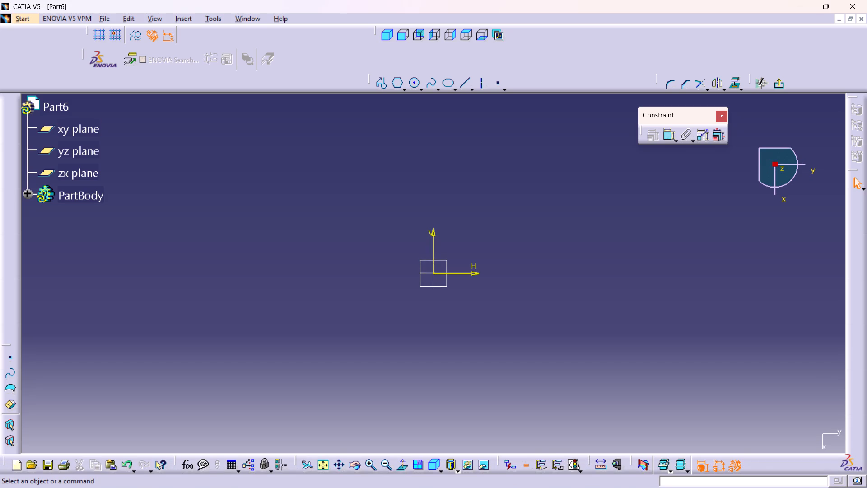
Sketch a hexagon centred on the origin, about 44 mm across flats, with two sides roughly vertical.
{"action": "left_click", "coordinate": [399, 79]}
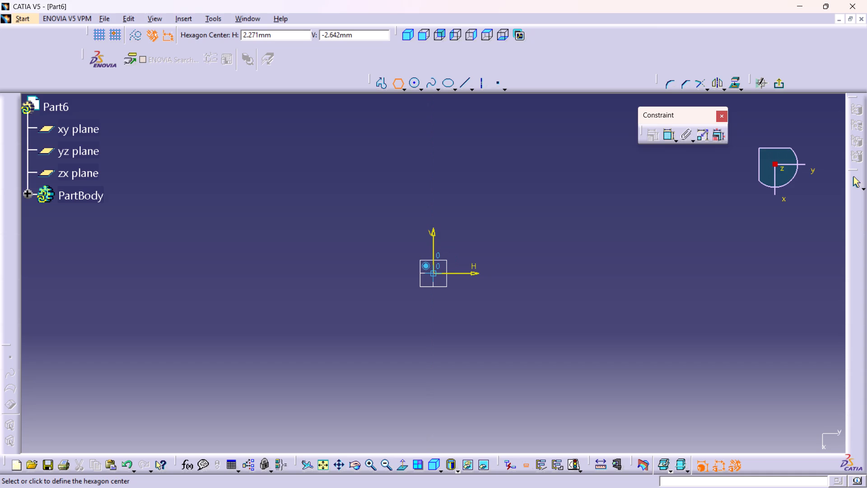
{"action": "left_click", "coordinate": [433, 272]}
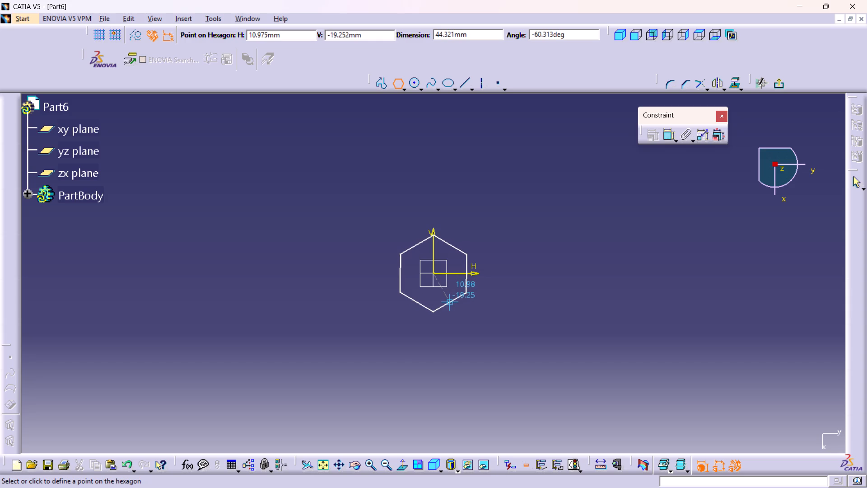
{"action": "left_click", "coordinate": [451, 301]}
{"action": "left_click", "coordinate": [457, 338]}
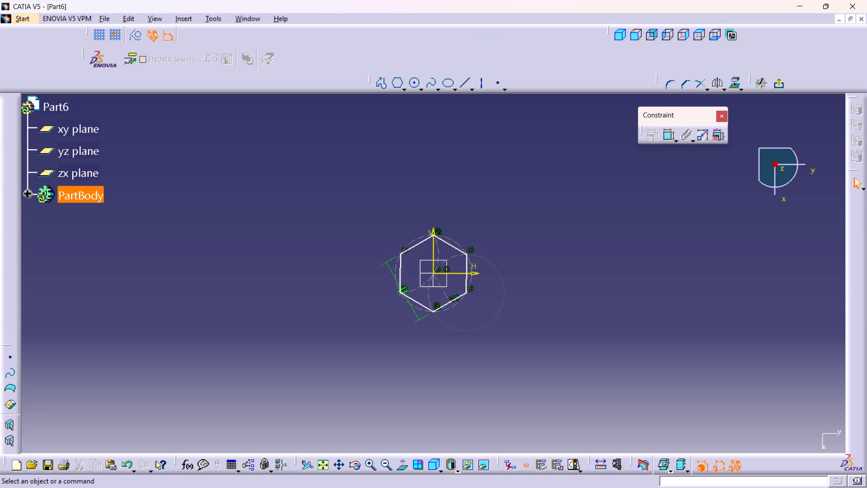
Sketch a circle about 27 mm in diameter, centred on the origin inside the hexagon.
{"action": "double_click", "coordinate": [419, 89]}
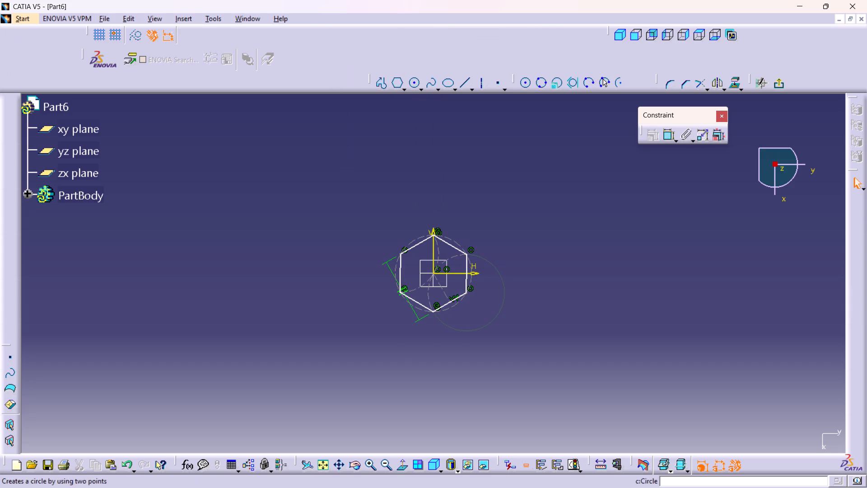
{"action": "left_click", "coordinate": [415, 79]}
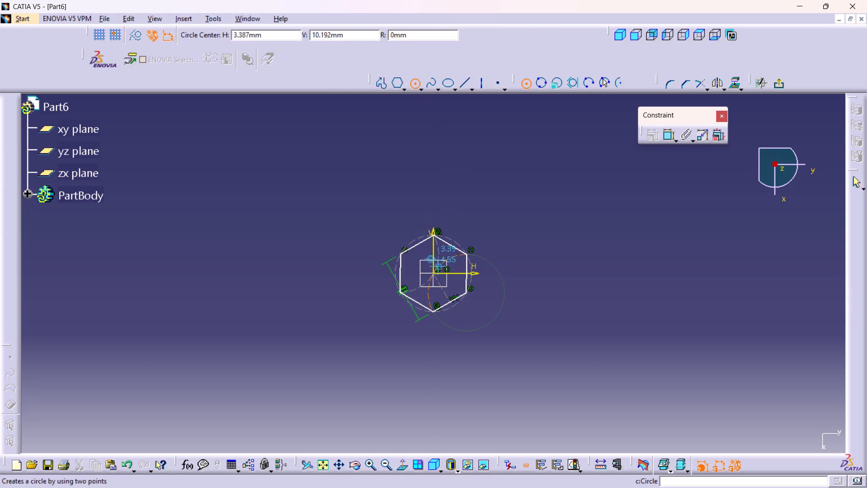
{"action": "left_click", "coordinate": [437, 272]}
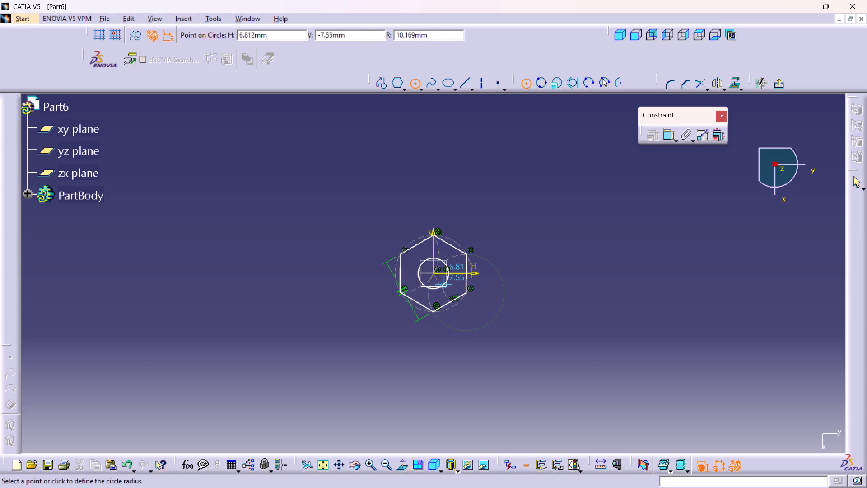
{"action": "left_click", "coordinate": [446, 287]}
{"action": "left_click", "coordinate": [642, 188]}
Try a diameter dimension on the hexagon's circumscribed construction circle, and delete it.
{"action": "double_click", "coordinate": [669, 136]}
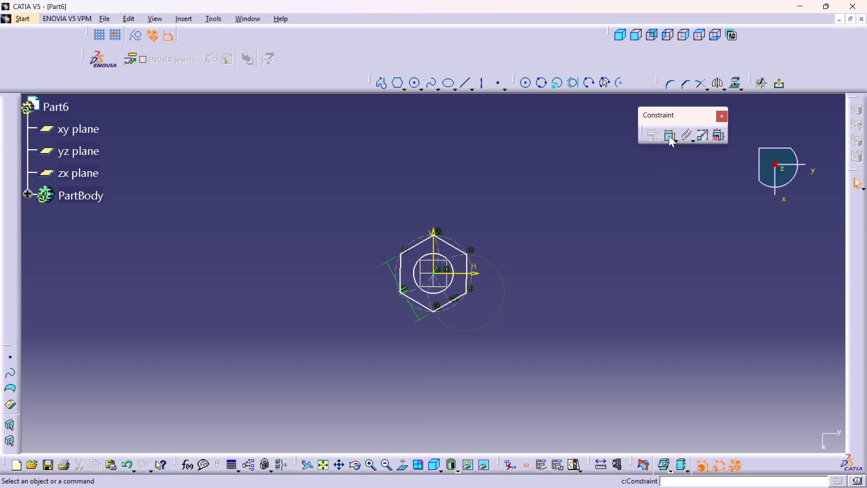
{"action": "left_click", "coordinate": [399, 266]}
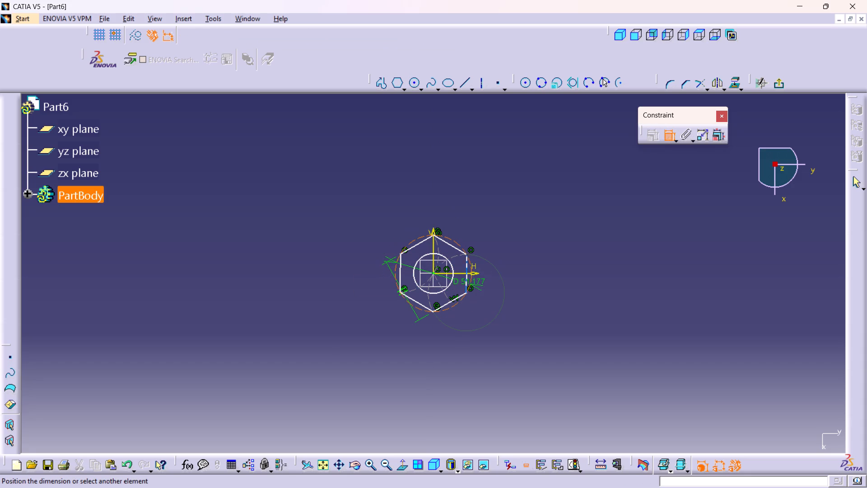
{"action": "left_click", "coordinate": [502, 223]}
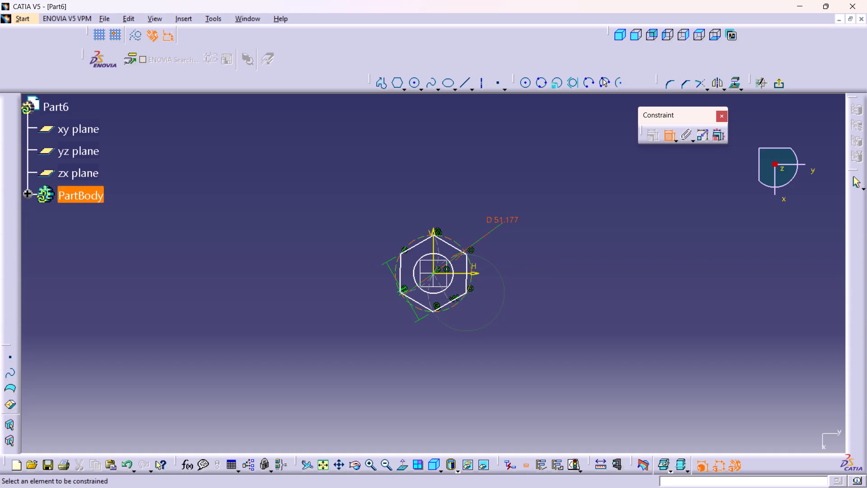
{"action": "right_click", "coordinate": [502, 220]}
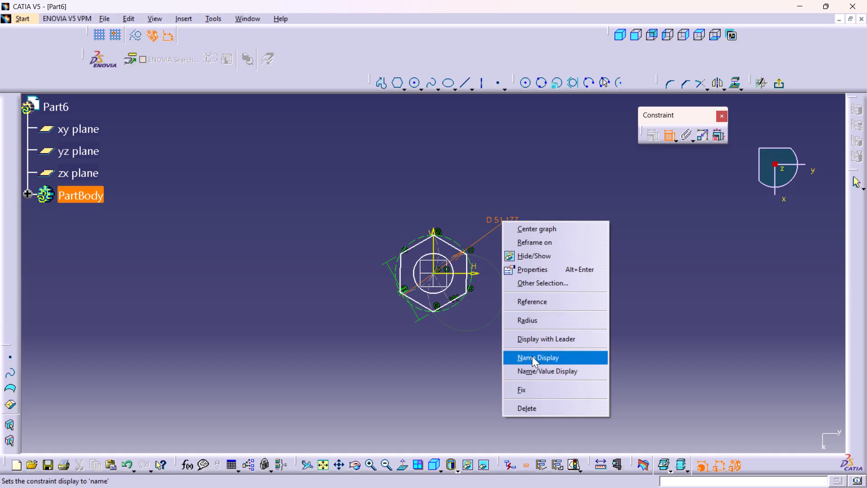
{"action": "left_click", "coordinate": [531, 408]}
Dimension the distance between the hexagon's two vertical sides and set it to 27 mm.
{"action": "middle_click_drag", "start_coordinate": [499, 253], "coordinate": [484, 177]}
{"action": "right_click", "coordinate": [499, 253]}
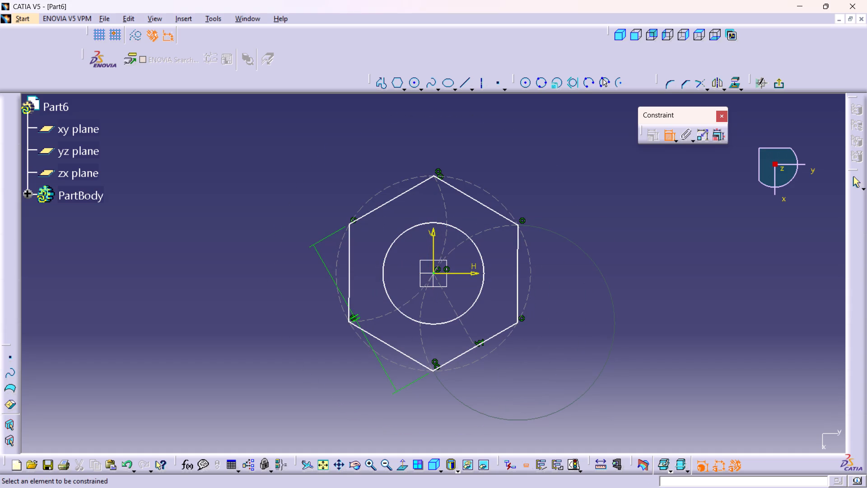
{"action": "left_click", "coordinate": [351, 268]}
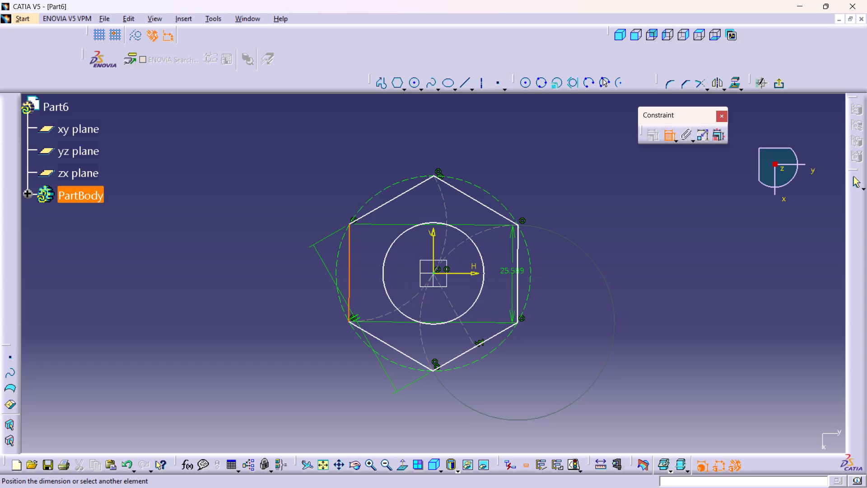
{"action": "left_click_drag", "start_coordinate": [519, 267], "coordinate": [523, 277]}
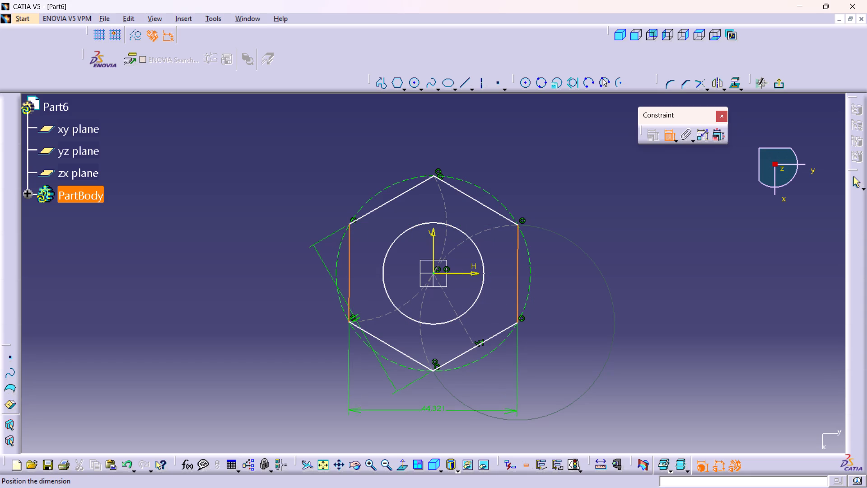
{"action": "left_click", "coordinate": [431, 414]}
{"action": "double_click", "coordinate": [435, 408]}
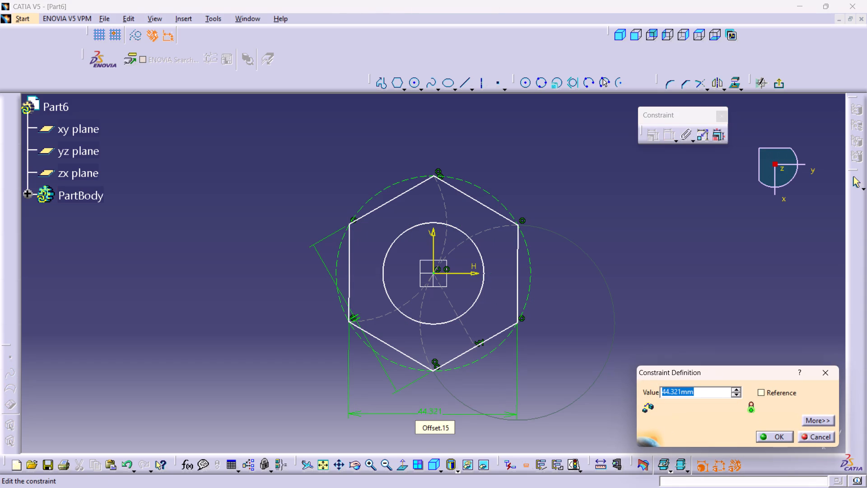
{"action": "type", "text": "27"}
{"action": "key", "text": "Return"}
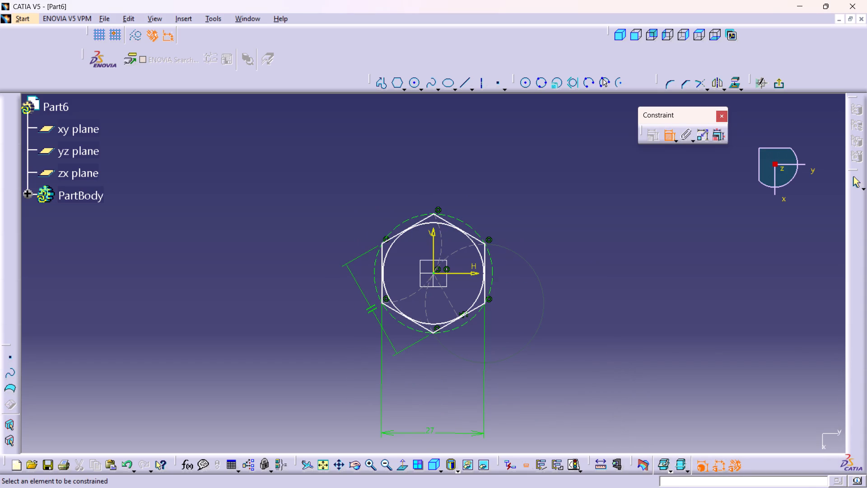
Dimension the inner circle's diameter and set it to 15 mm.
{"action": "left_click", "coordinate": [477, 300]}
{"action": "left_click", "coordinate": [525, 212]}
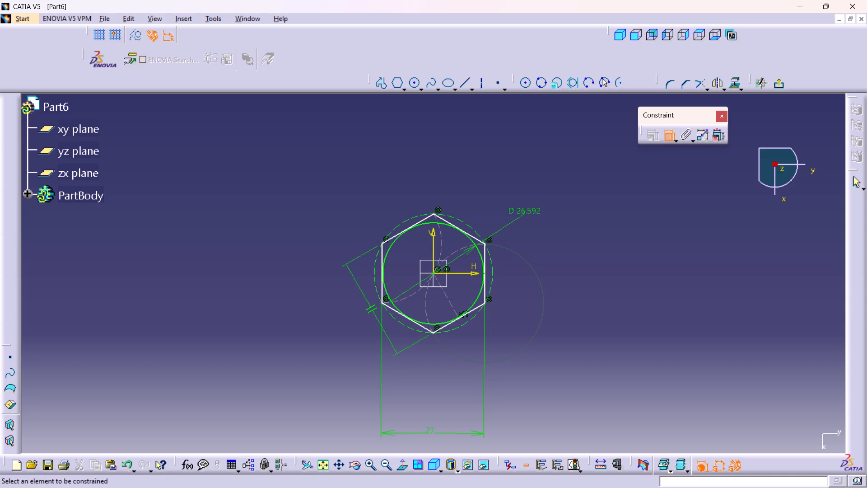
{"action": "double_click", "coordinate": [524, 211]}
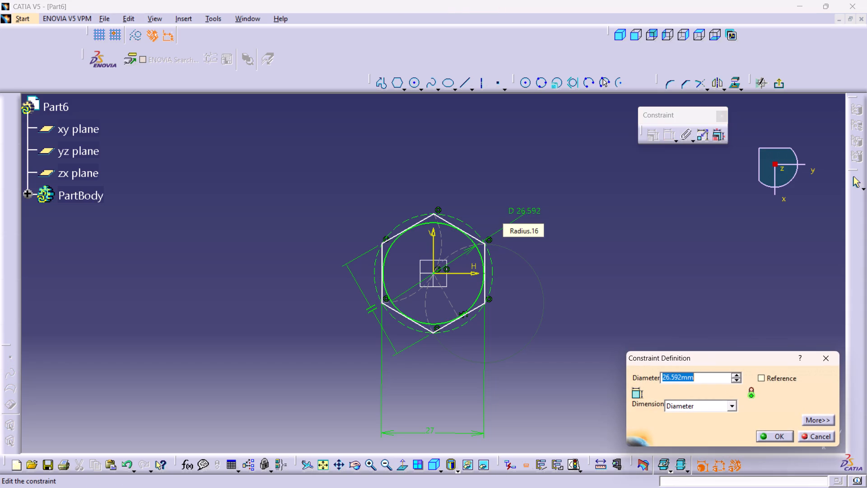
{"action": "type", "text": "15"}
{"action": "key", "text": "Return"}
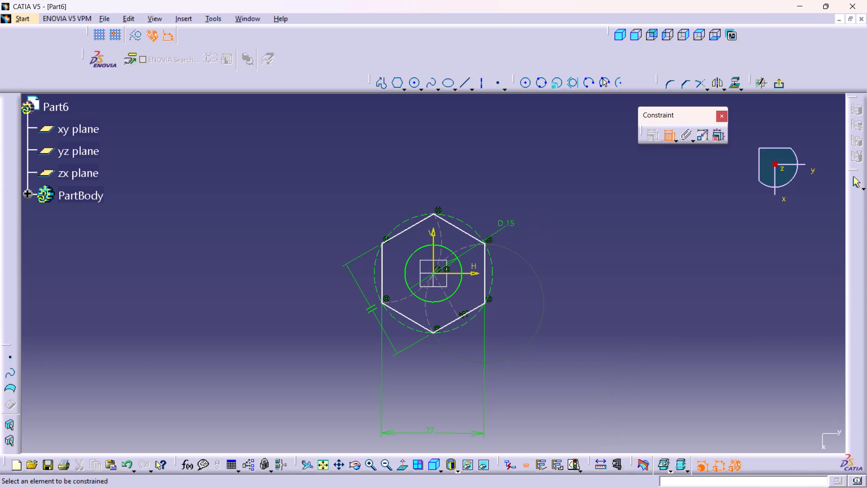
Constrain the hexagon's two vertical sides as symmetric about the sketch's V axis.
{"action": "middle_click_drag", "start_coordinate": [561, 307], "coordinate": [553, 251]}
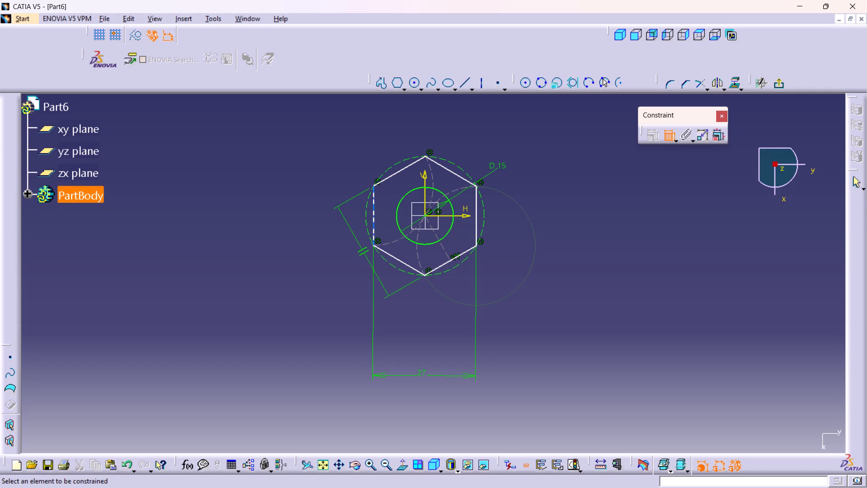
{"action": "middle_click_drag", "start_coordinate": [378, 197], "coordinate": [355, 238]}
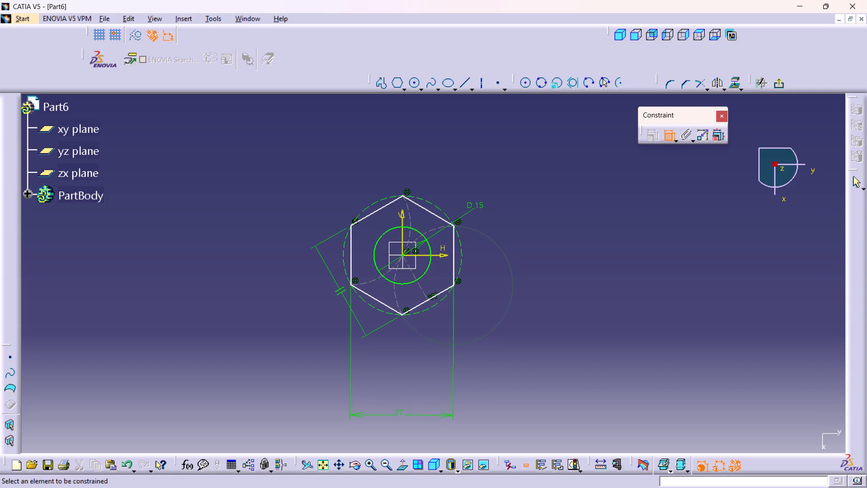
{"action": "left_click", "coordinate": [353, 240]}
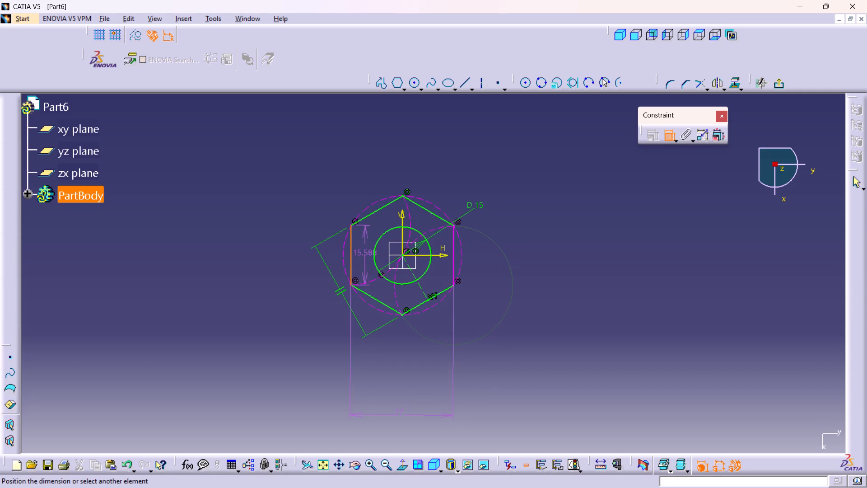
{"action": "left_click", "coordinate": [455, 244]}
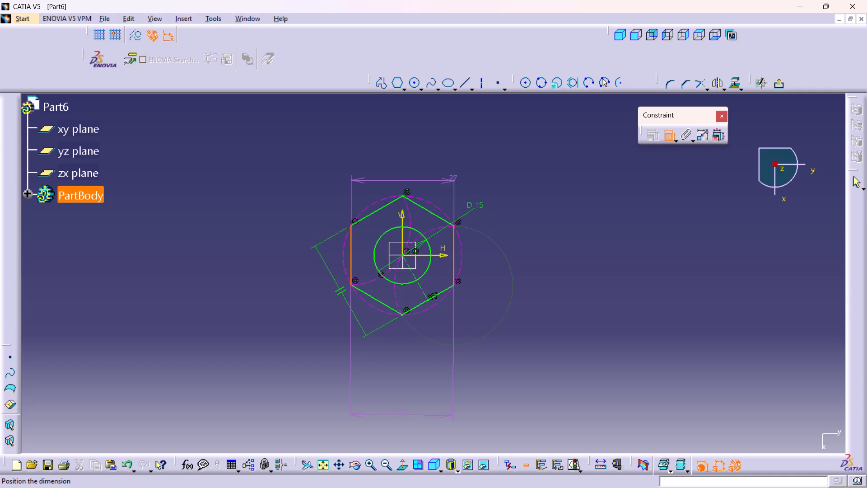
{"action": "right_click", "coordinate": [453, 179]}
{"action": "left_click", "coordinate": [506, 290]}
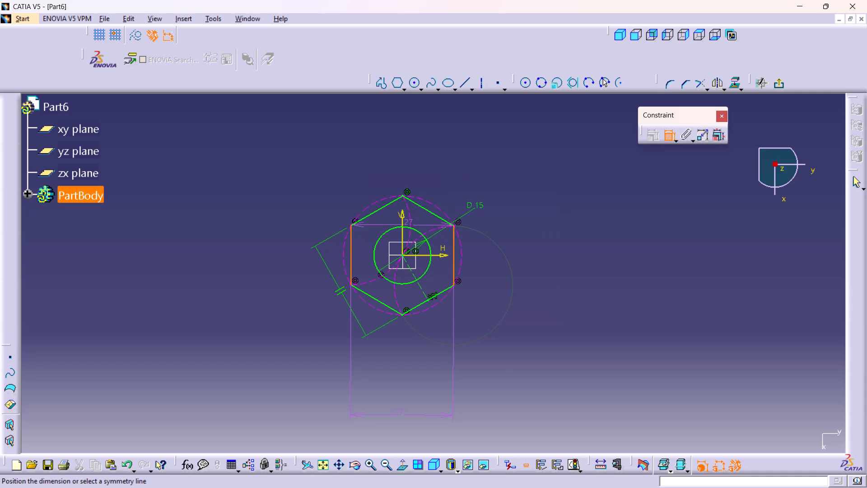
{"action": "left_click", "coordinate": [399, 214]}
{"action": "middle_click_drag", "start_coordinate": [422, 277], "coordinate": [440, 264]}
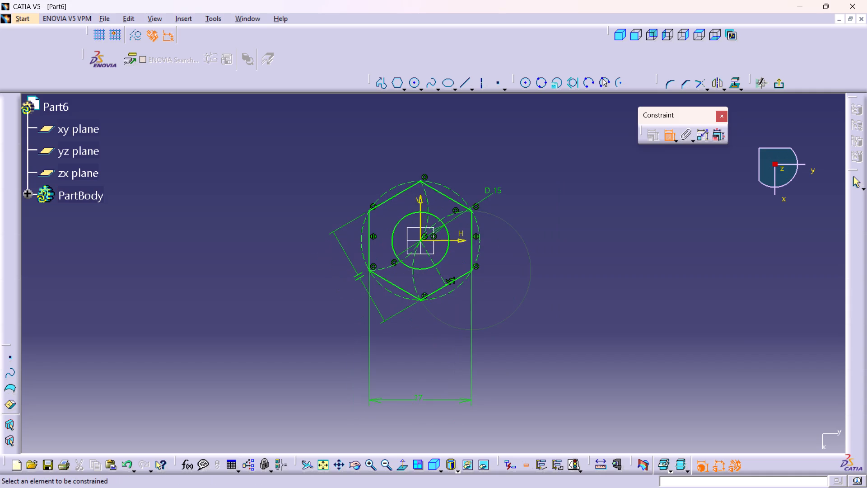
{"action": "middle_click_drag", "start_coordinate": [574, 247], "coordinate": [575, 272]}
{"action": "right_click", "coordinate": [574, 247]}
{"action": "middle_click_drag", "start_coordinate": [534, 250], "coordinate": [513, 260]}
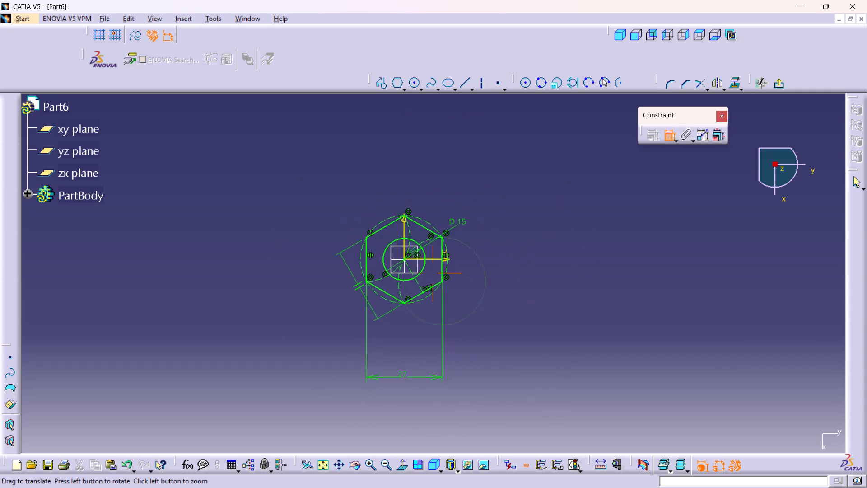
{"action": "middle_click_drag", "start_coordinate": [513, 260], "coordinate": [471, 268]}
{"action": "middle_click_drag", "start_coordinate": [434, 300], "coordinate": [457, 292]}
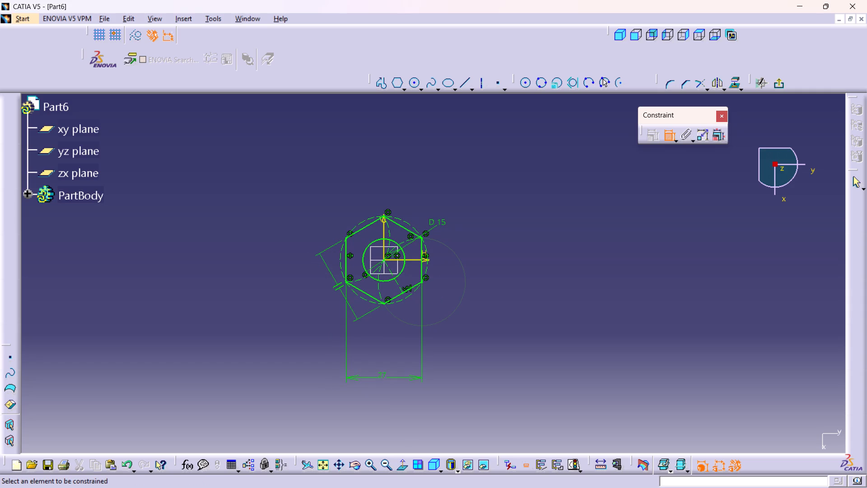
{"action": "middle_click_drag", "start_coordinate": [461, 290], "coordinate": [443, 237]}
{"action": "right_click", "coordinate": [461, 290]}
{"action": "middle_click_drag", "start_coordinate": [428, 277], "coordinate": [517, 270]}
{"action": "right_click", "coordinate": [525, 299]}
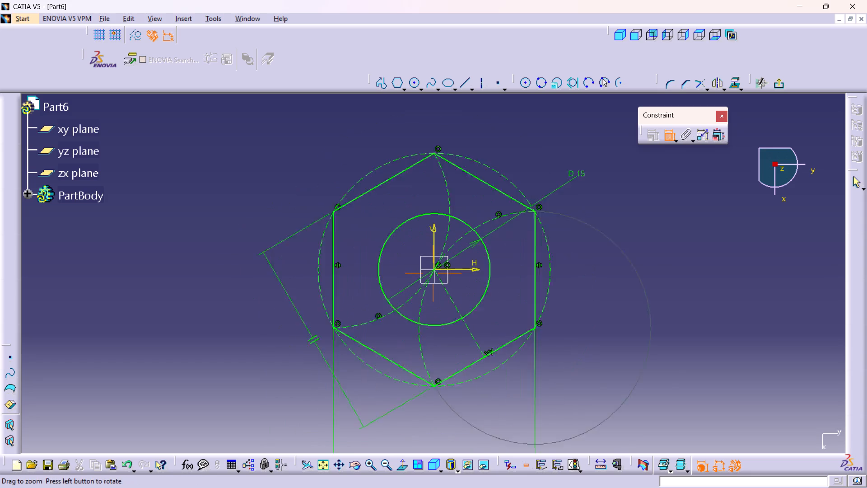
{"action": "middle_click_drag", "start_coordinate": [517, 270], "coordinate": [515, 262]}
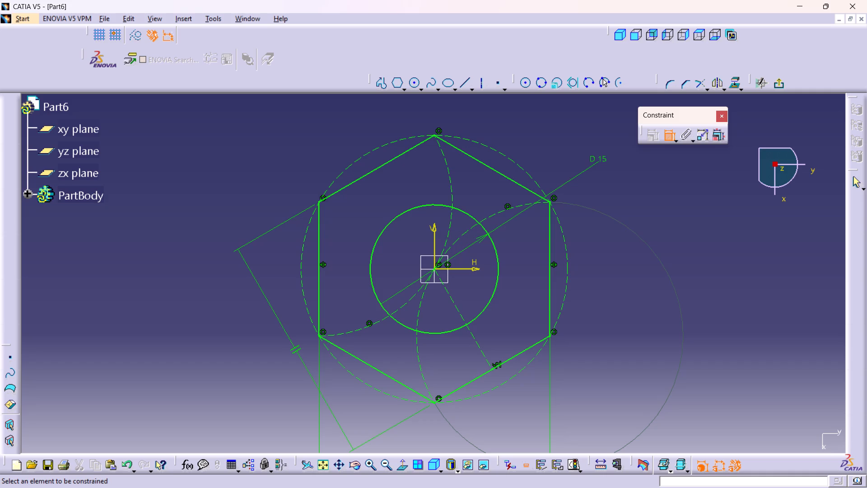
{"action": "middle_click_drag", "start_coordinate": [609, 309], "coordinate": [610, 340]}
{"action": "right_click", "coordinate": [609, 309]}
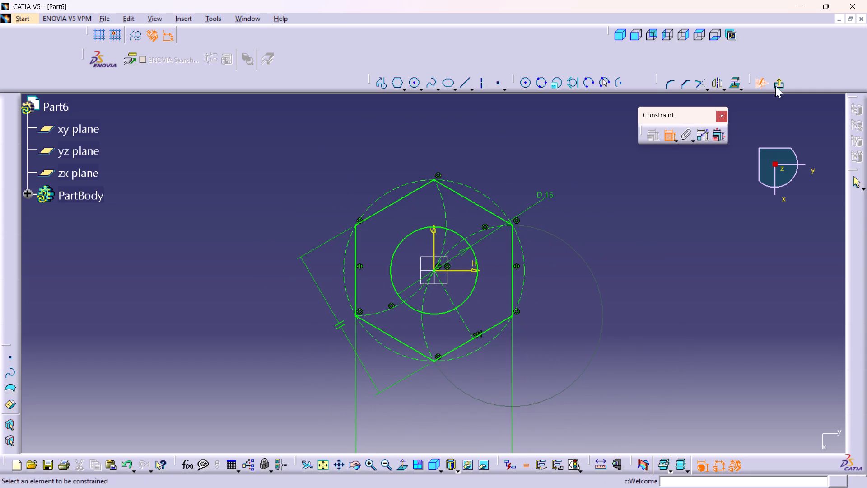
Exit the sketch and pad the hexagonal profile with its central hole to a length of 10 mm.
{"action": "left_click", "coordinate": [778, 82]}
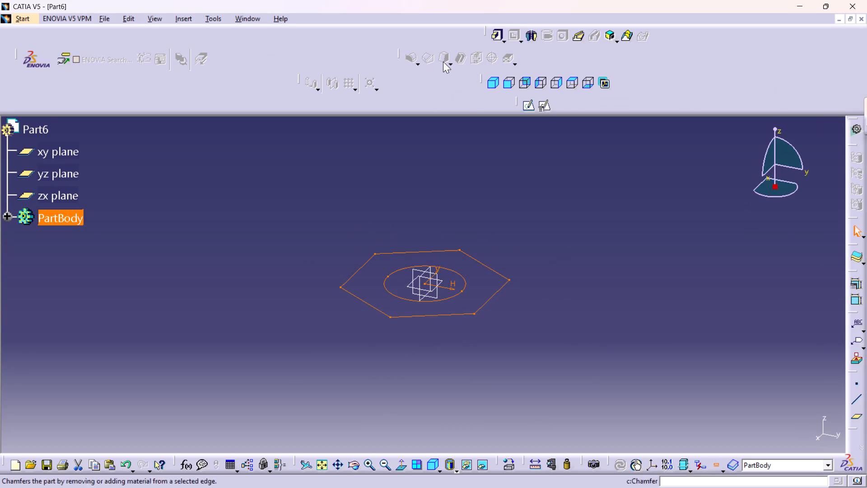
{"action": "left_click", "coordinate": [493, 37]}
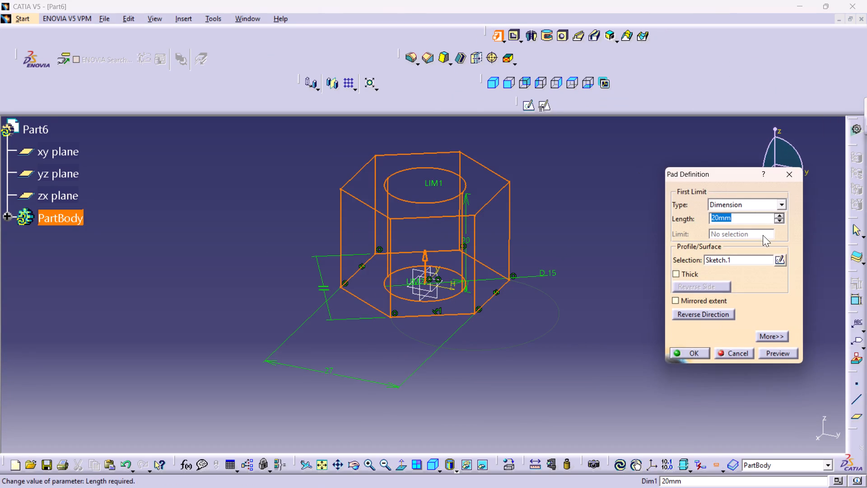
{"action": "double_click", "coordinate": [743, 214]}
{"action": "type", "text": "10"}
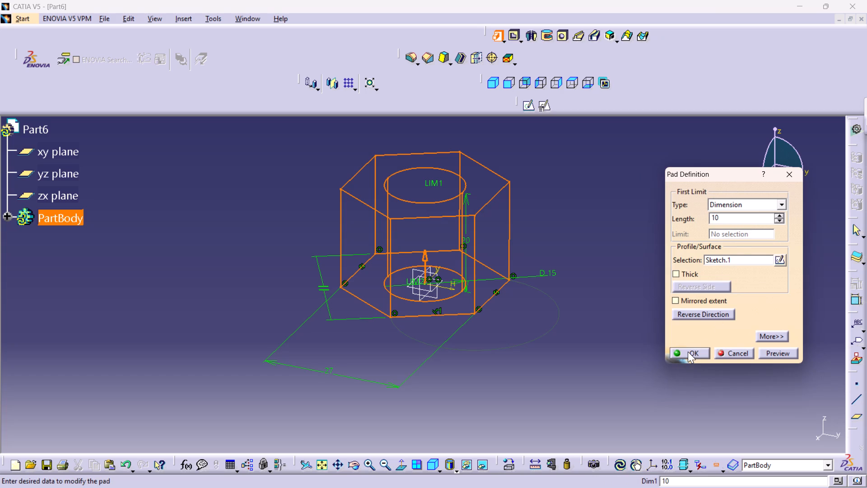
{"action": "left_click", "coordinate": [688, 352]}
{"action": "left_click", "coordinate": [541, 347]}
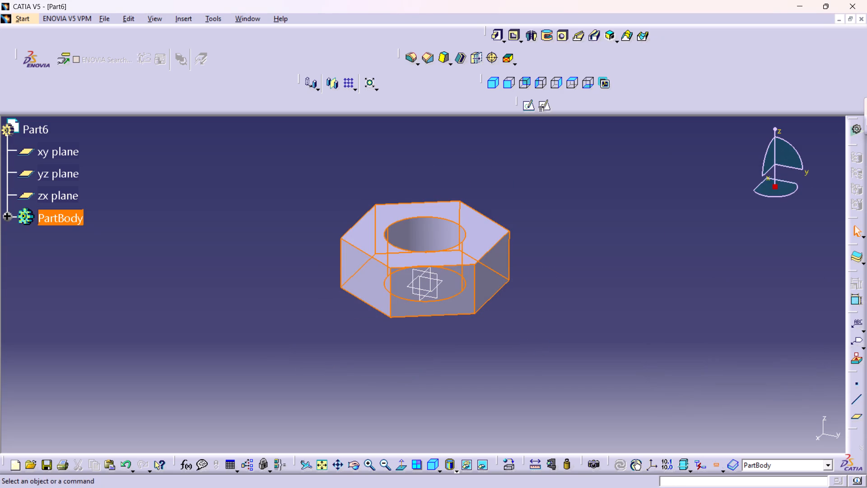
Start a coordinate-type point referenced to the origin, with X set to -5 mm and Z to 7.5 mm.
{"action": "middle_click_drag", "start_coordinate": [396, 286], "coordinate": [385, 235]}
{"action": "right_click", "coordinate": [396, 286]}
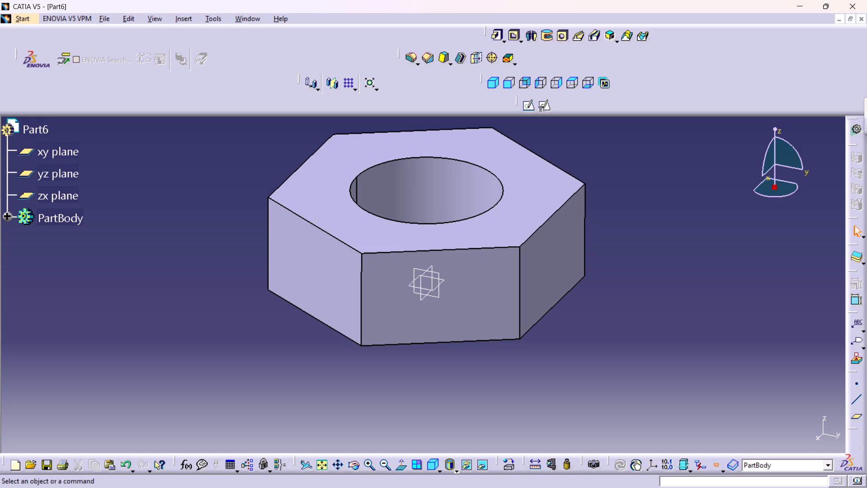
{"action": "left_click", "coordinate": [859, 383]}
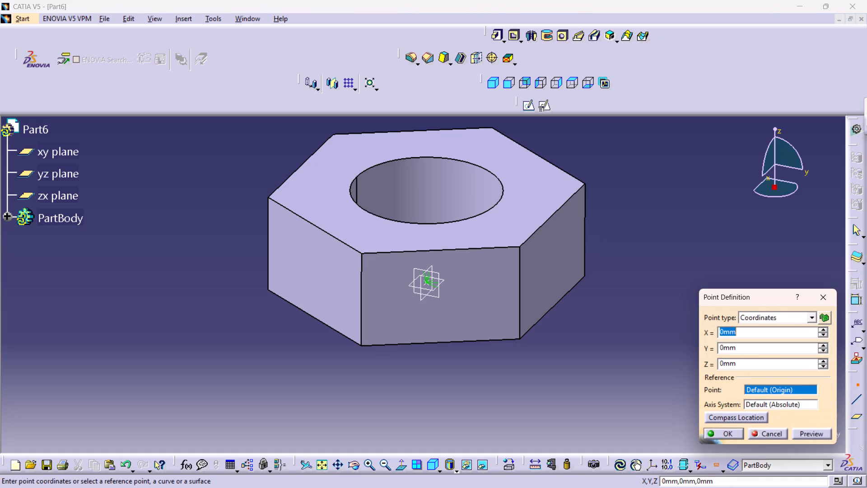
{"action": "middle_click_drag", "start_coordinate": [447, 372], "coordinate": [465, 246]}
{"action": "right_click_drag", "start_coordinate": [447, 372], "coordinate": [465, 246]}
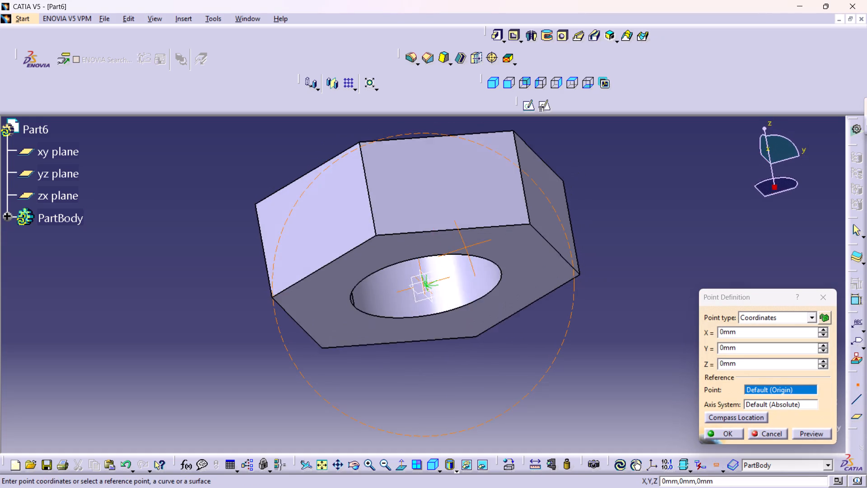
{"action": "right_click_drag", "start_coordinate": [465, 246], "coordinate": [467, 217]}
{"action": "middle_click_drag", "start_coordinate": [465, 246], "coordinate": [467, 217]}
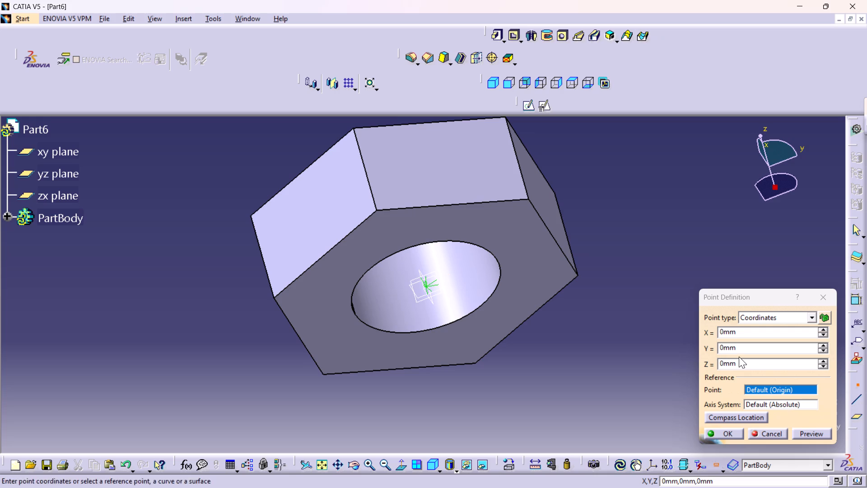
{"action": "double_click", "coordinate": [741, 349]}
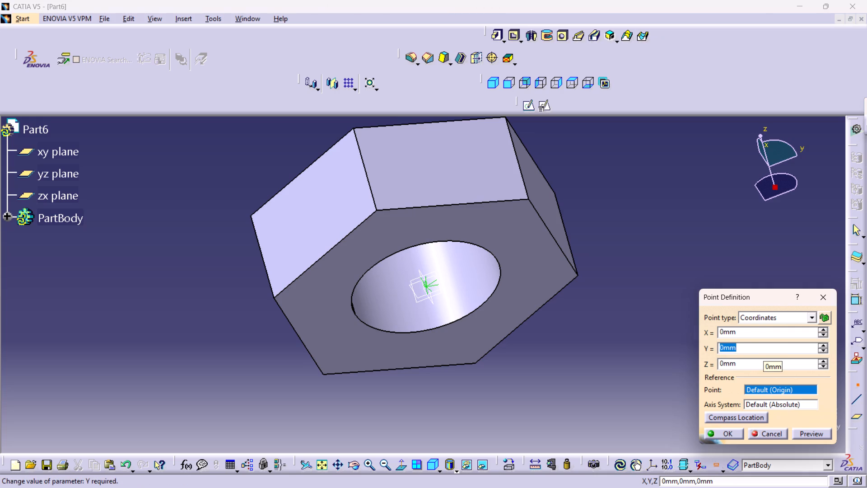
{"action": "double_click", "coordinate": [743, 330]}
{"action": "type", "text": "-5"}
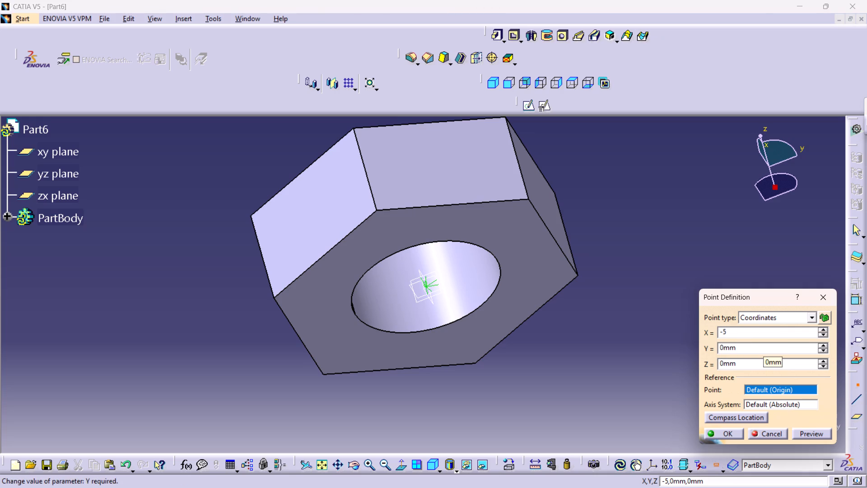
{"action": "double_click", "coordinate": [741, 361]}
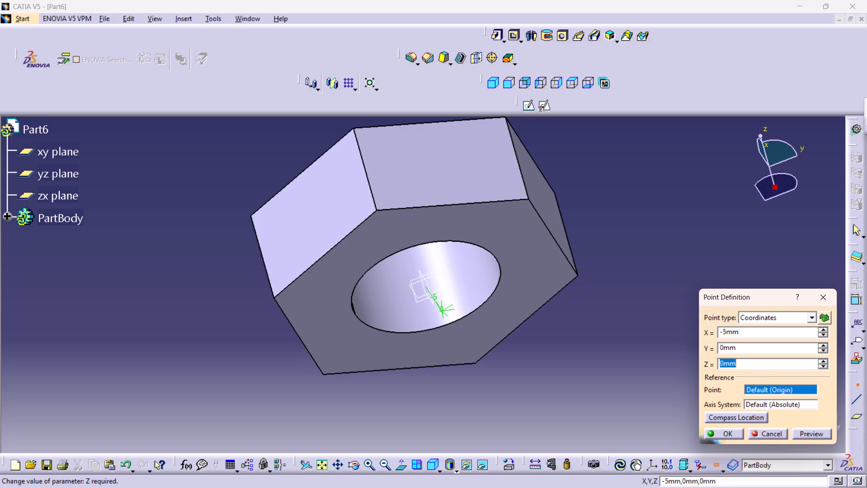
{"action": "type", "text": "7.5"}
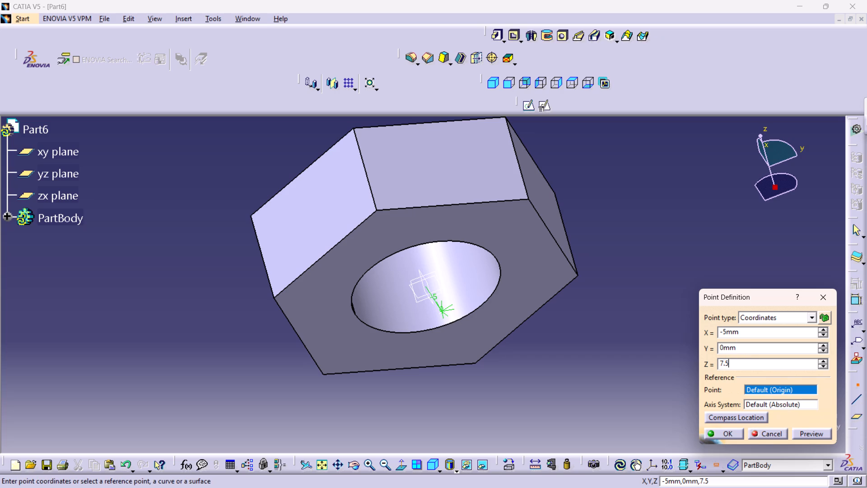
{"action": "double_click", "coordinate": [736, 362]}
Set the point's Y coordinate to 7.5 mm and its Z coordinate to 5 mm.
{"action": "middle_click_drag", "start_coordinate": [514, 249], "coordinate": [359, 234]}
{"action": "right_click_drag", "start_coordinate": [514, 249], "coordinate": [359, 234]}
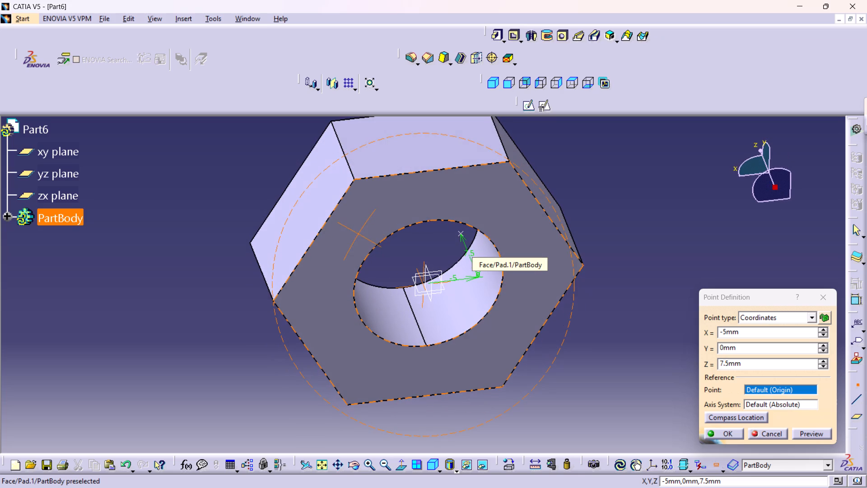
{"action": "right_click_drag", "start_coordinate": [359, 234], "coordinate": [359, 235]}
{"action": "middle_click_drag", "start_coordinate": [359, 234], "coordinate": [359, 235]}
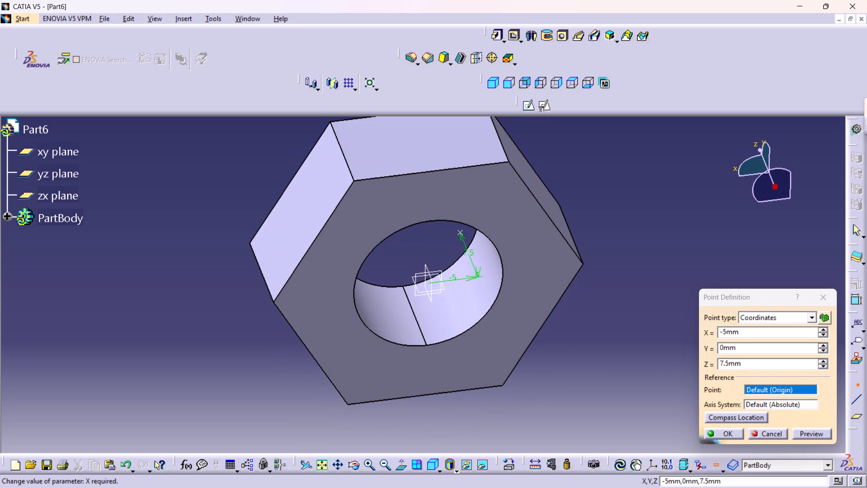
{"action": "double_click", "coordinate": [735, 348]}
{"action": "type", "text": "7.5"}
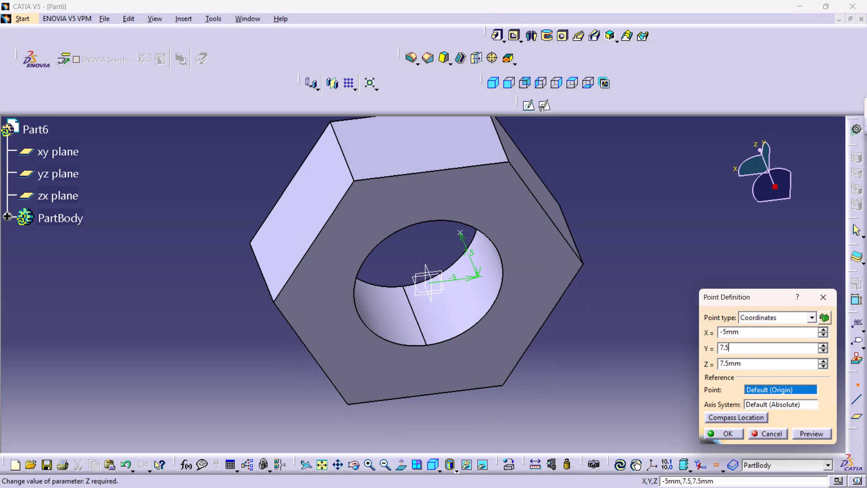
{"action": "double_click", "coordinate": [744, 366]}
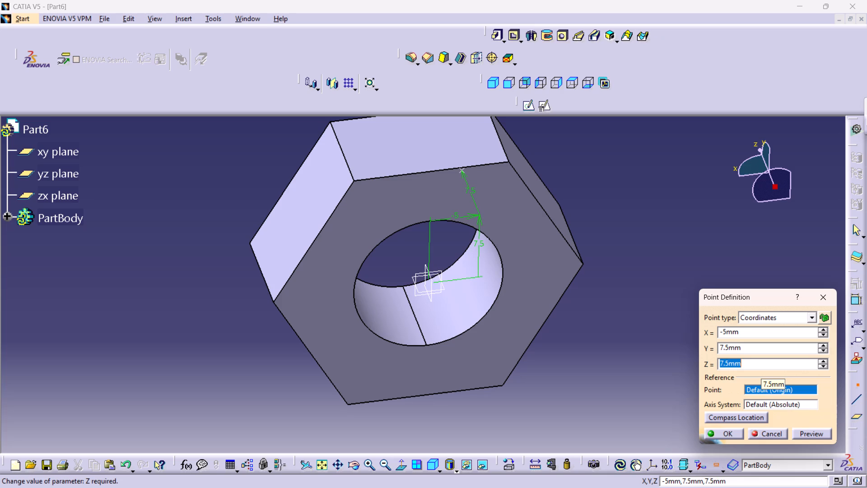
{"action": "key", "text": "5"}
Examine the previewed point's position relative to the hexagonal pad and its central hole from several sides.
{"action": "middle_click_drag", "start_coordinate": [590, 238], "coordinate": [571, 327]}
{"action": "right_click_drag", "start_coordinate": [590, 238], "coordinate": [571, 327]}
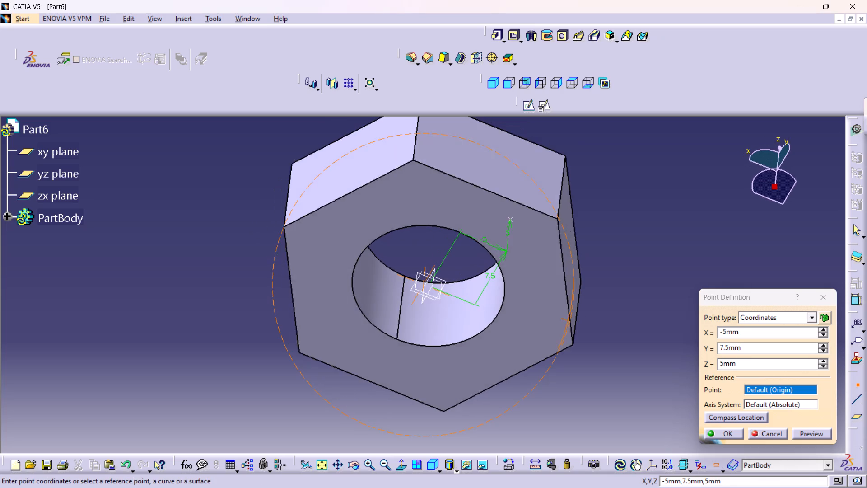
{"action": "right_click_drag", "start_coordinate": [571, 327], "coordinate": [570, 327]}
{"action": "middle_click_drag", "start_coordinate": [571, 327], "coordinate": [569, 327]}
{"action": "middle_click_drag", "start_coordinate": [422, 217], "coordinate": [369, 398]}
{"action": "right_click_drag", "start_coordinate": [420, 222], "coordinate": [372, 401]}
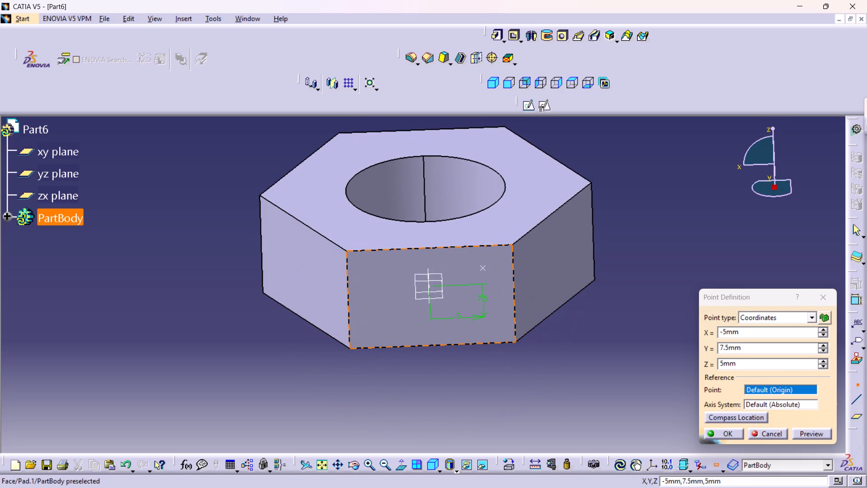
{"action": "middle_click_drag", "start_coordinate": [365, 312], "coordinate": [394, 445]}
{"action": "right_click_drag", "start_coordinate": [365, 312], "coordinate": [394, 445]}
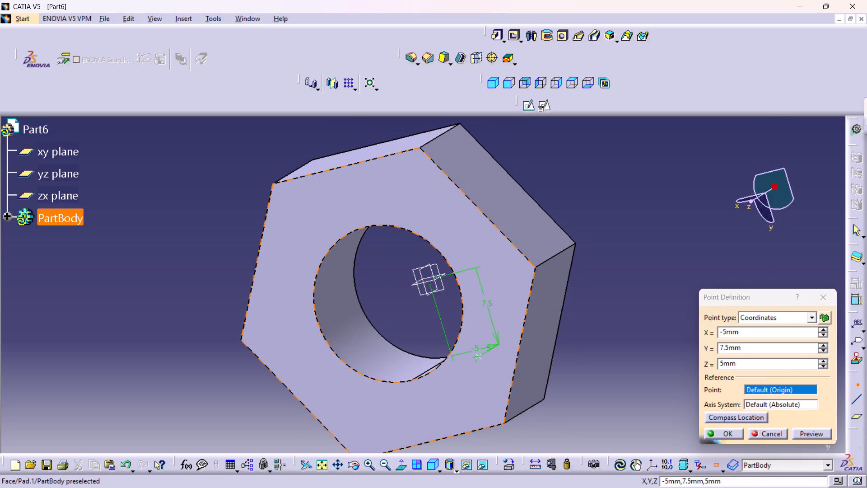
{"action": "middle_click_drag", "start_coordinate": [441, 394], "coordinate": [555, 309]}
{"action": "right_click_drag", "start_coordinate": [441, 394], "coordinate": [555, 309]}
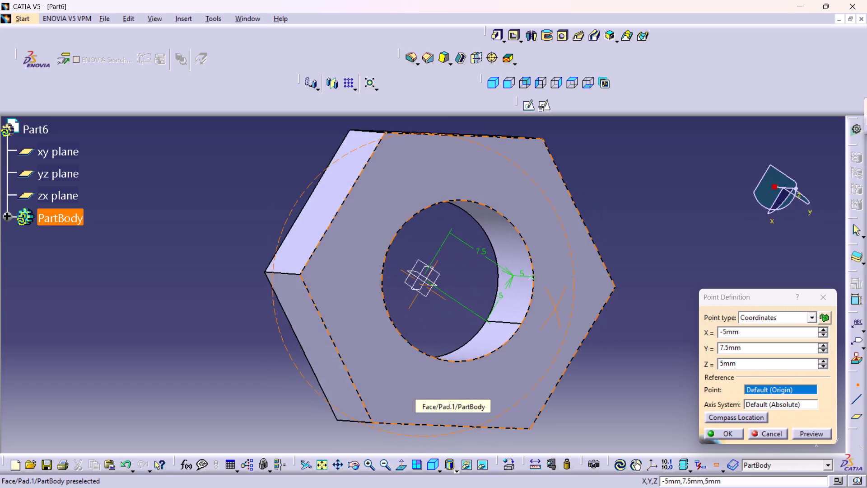
{"action": "right_click_drag", "start_coordinate": [555, 309], "coordinate": [586, 255]}
{"action": "middle_click_drag", "start_coordinate": [555, 309], "coordinate": [586, 255]}
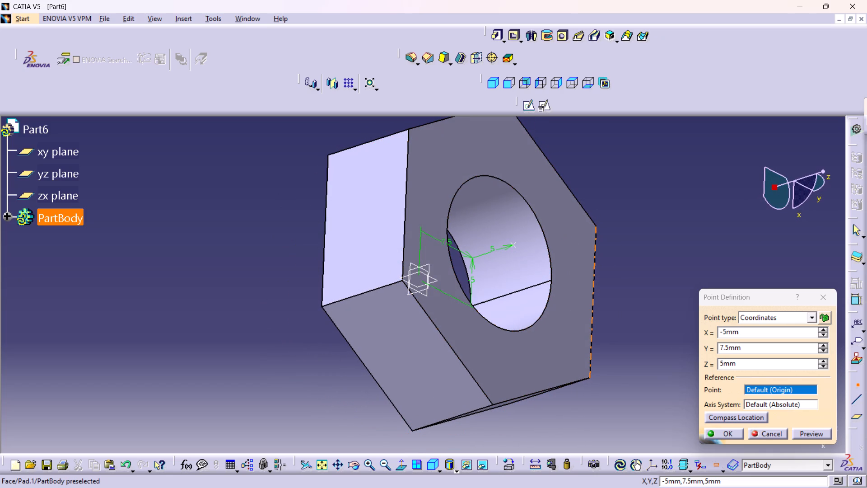
{"action": "middle_click_drag", "start_coordinate": [421, 300], "coordinate": [546, 415]}
{"action": "right_click_drag", "start_coordinate": [421, 300], "coordinate": [546, 415]}
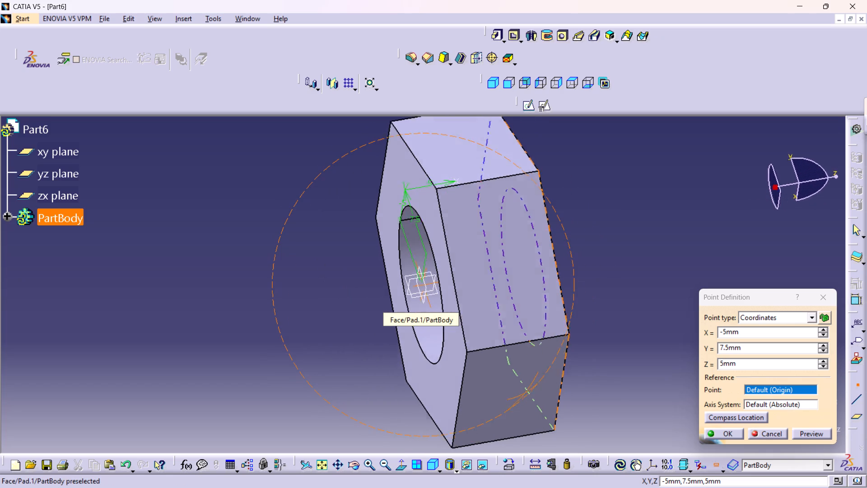
{"action": "right_click_drag", "start_coordinate": [546, 415], "coordinate": [553, 417]}
{"action": "middle_click_drag", "start_coordinate": [546, 415], "coordinate": [553, 417]}
{"action": "middle_click_drag", "start_coordinate": [418, 152], "coordinate": [423, 322]}
{"action": "right_click_drag", "start_coordinate": [418, 152], "coordinate": [423, 322]}
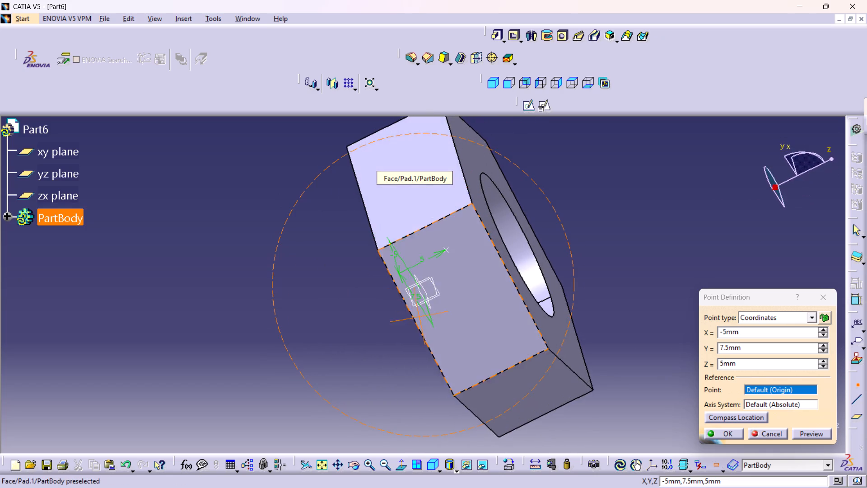
{"action": "right_click_drag", "start_coordinate": [423, 322], "coordinate": [424, 323]}
{"action": "middle_click_drag", "start_coordinate": [423, 322], "coordinate": [423, 323]}
{"action": "middle_click_drag", "start_coordinate": [400, 208], "coordinate": [249, 305]}
{"action": "right_click_drag", "start_coordinate": [400, 208], "coordinate": [249, 305]}
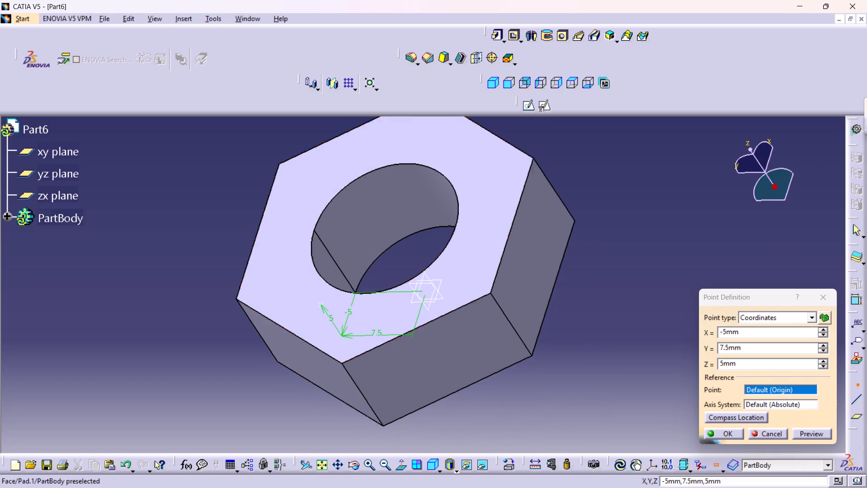
{"action": "middle_click_drag", "start_coordinate": [458, 347], "coordinate": [252, 226]}
{"action": "right_click_drag", "start_coordinate": [458, 347], "coordinate": [252, 226]}
{"action": "scroll", "coordinate": [252, 226], "scroll_direction": "up", "scroll_amount": 1}
{"action": "middle_click_drag", "start_coordinate": [252, 226], "coordinate": [252, 227]}
Clear the point's X coordinate to reset it to 0 mm.
{"action": "double_click", "coordinate": [746, 330]}
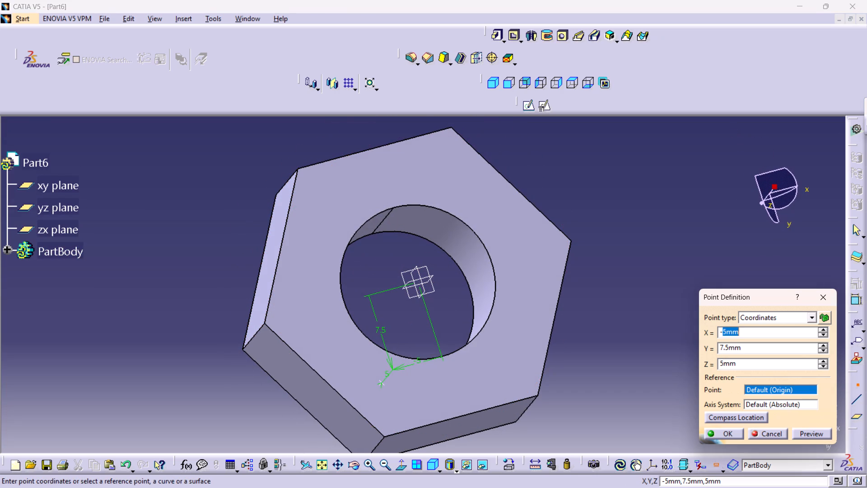
{"action": "key", "text": "BackSpace"}
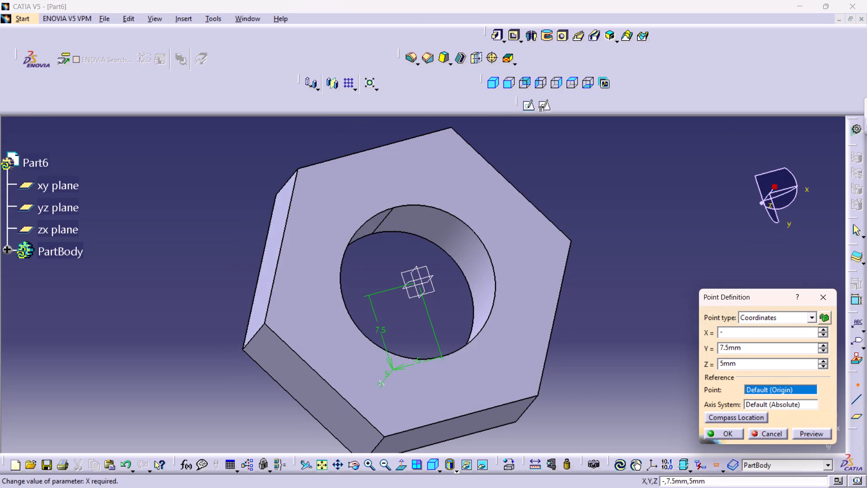
{"action": "left_click", "coordinate": [746, 330]}
{"action": "key", "text": "BackSpace"}
{"action": "key", "text": "BackSpace"}
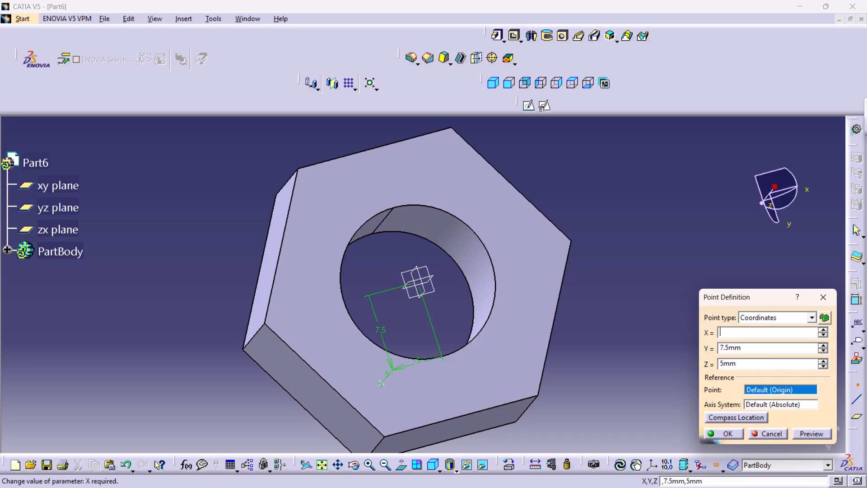
Set the point's Z coordinate to -5 mm.
{"action": "middle_click_drag", "start_coordinate": [523, 251], "coordinate": [505, 282]}
{"action": "right_click_drag", "start_coordinate": [523, 251], "coordinate": [505, 282]}
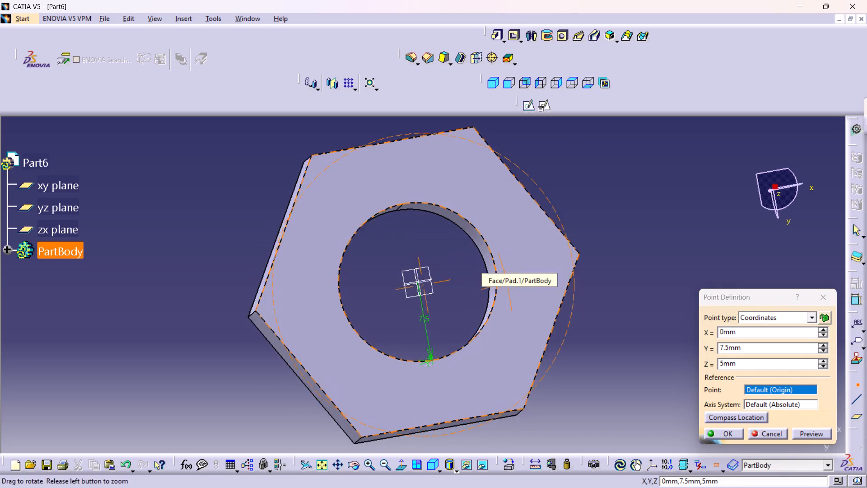
{"action": "right_click_drag", "start_coordinate": [505, 282], "coordinate": [503, 442]}
{"action": "middle_click_drag", "start_coordinate": [505, 282], "coordinate": [503, 442]}
{"action": "middle_click_drag", "start_coordinate": [374, 292], "coordinate": [379, 343]}
{"action": "right_click_drag", "start_coordinate": [374, 291], "coordinate": [379, 343]}
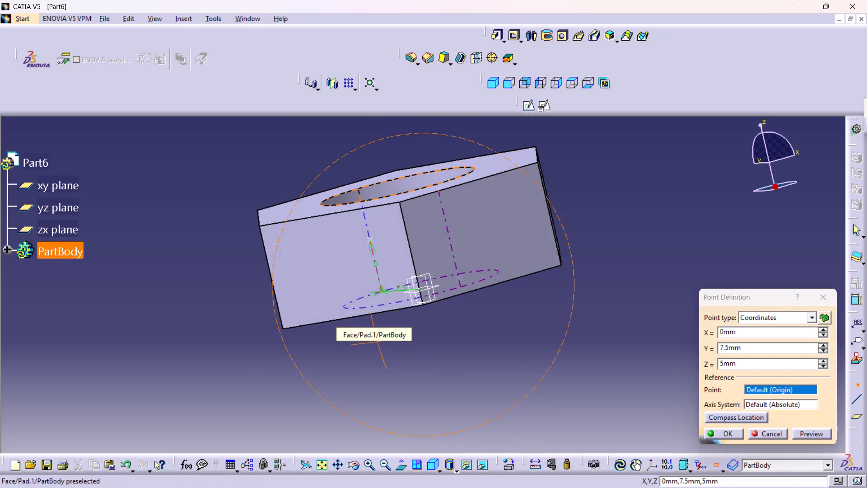
{"action": "right_click_drag", "start_coordinate": [379, 343], "coordinate": [378, 345]}
{"action": "middle_click_drag", "start_coordinate": [379, 343], "coordinate": [369, 317]}
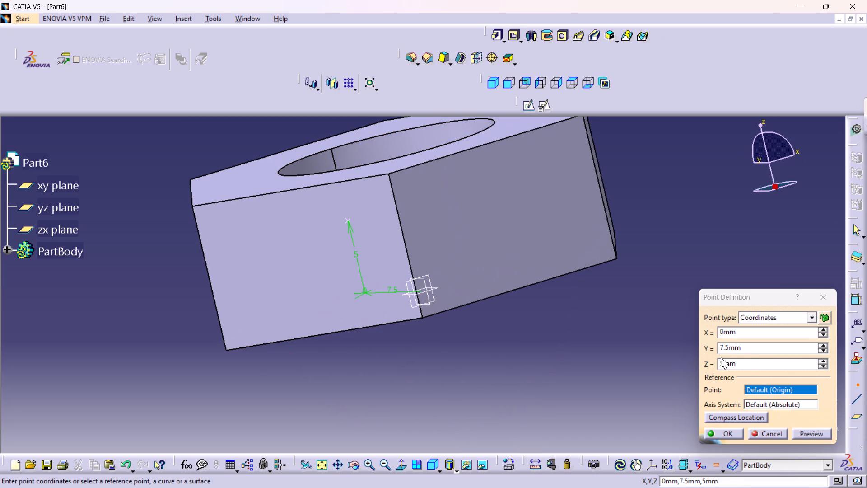
{"action": "left_click", "coordinate": [721, 363]}
{"action": "key", "text": "minus"}
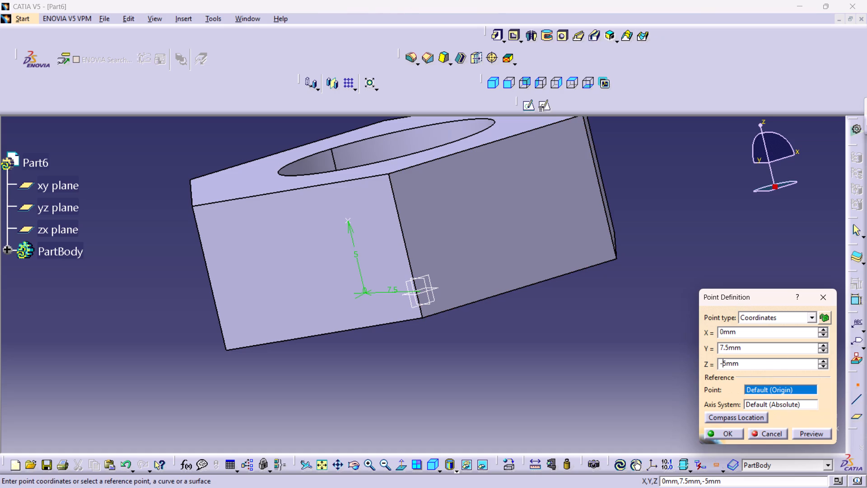
{"action": "left_click", "coordinate": [746, 349]}
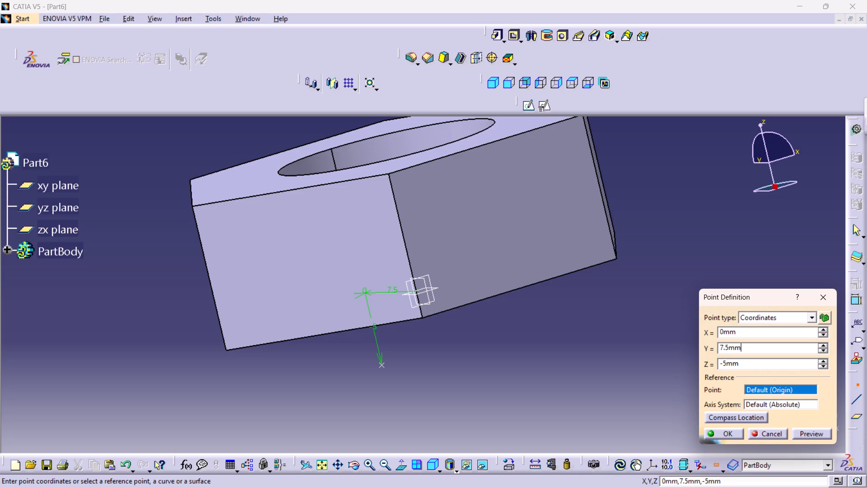
Create the reference point at coordinates X 0 mm, Y 7.5 mm and Z -5 mm from the default origin.
{"action": "left_click", "coordinate": [718, 434]}
Reopen the reference point's definition and examine its offsets relative to the nut's bottom face and central hole from several sides.
{"action": "middle_click_drag", "start_coordinate": [450, 351], "coordinate": [356, 253]}
{"action": "right_click_drag", "start_coordinate": [450, 350], "coordinate": [356, 253]}
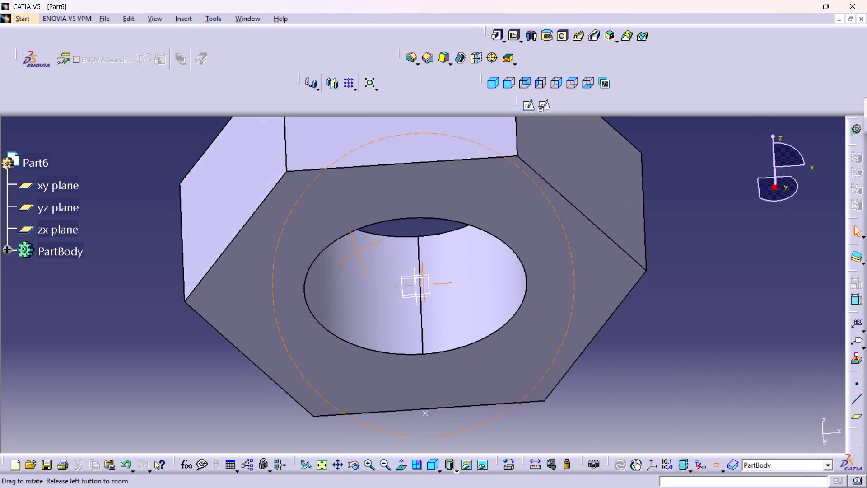
{"action": "right_click_drag", "start_coordinate": [356, 253], "coordinate": [335, 337]}
{"action": "middle_click_drag", "start_coordinate": [356, 253], "coordinate": [335, 337]}
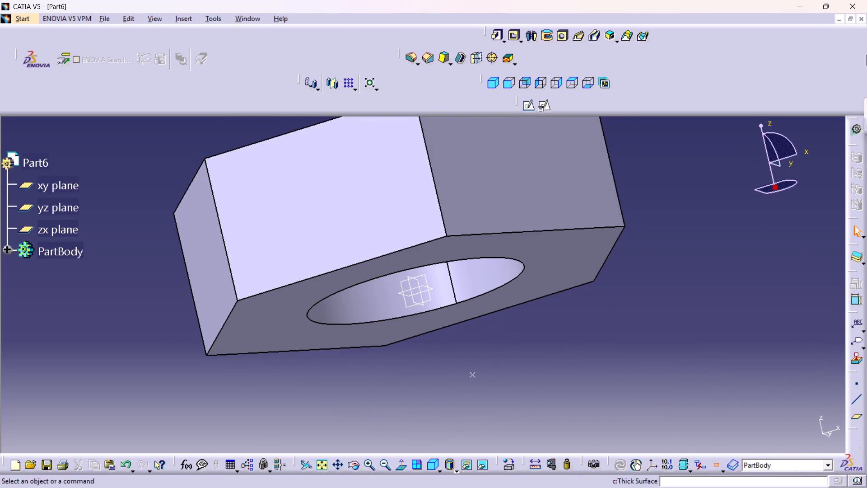
{"action": "left_click", "coordinate": [4, 249]}
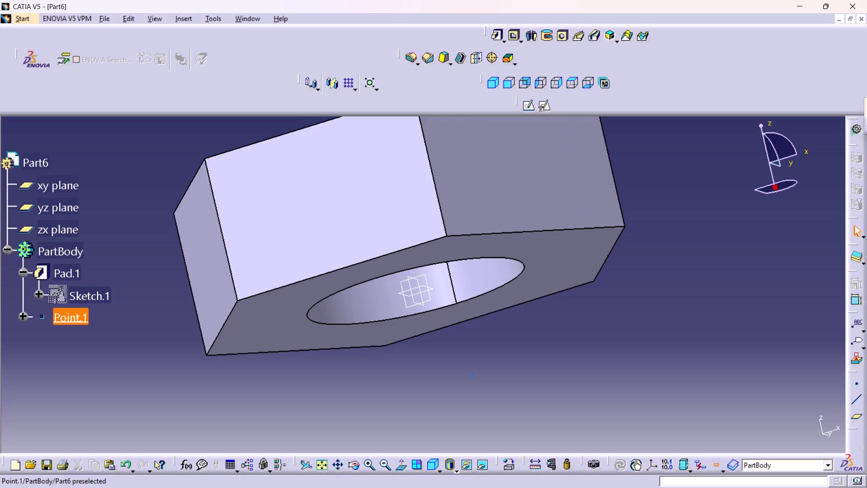
{"action": "double_click", "coordinate": [62, 321]}
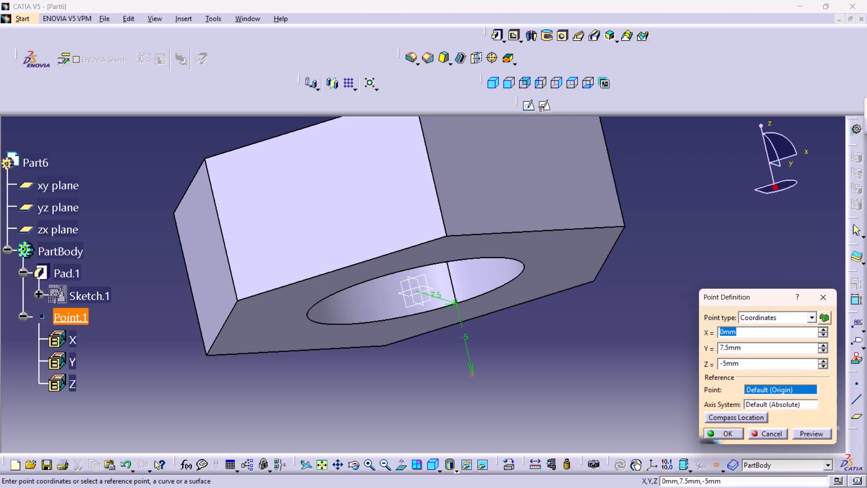
{"action": "middle_click_drag", "start_coordinate": [506, 337], "coordinate": [376, 362]}
{"action": "right_click_drag", "start_coordinate": [506, 335], "coordinate": [376, 362]}
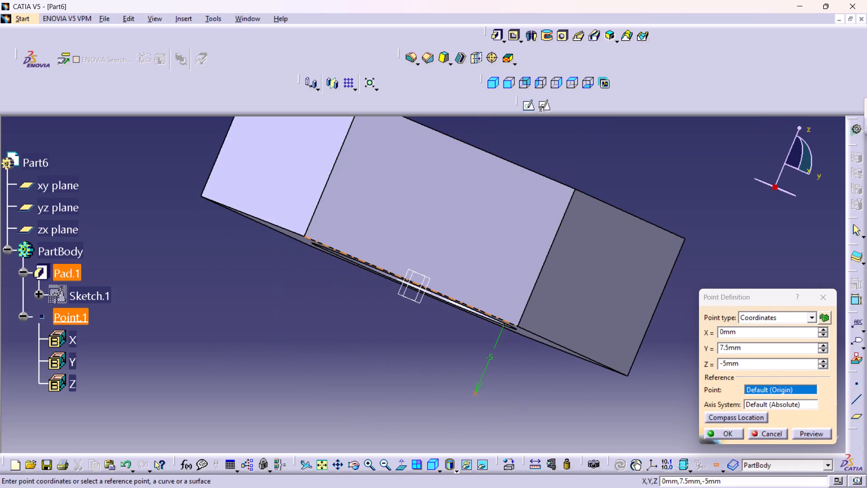
{"action": "middle_click_drag", "start_coordinate": [224, 219], "coordinate": [181, 323]}
{"action": "right_click_drag", "start_coordinate": [223, 219], "coordinate": [181, 323]}
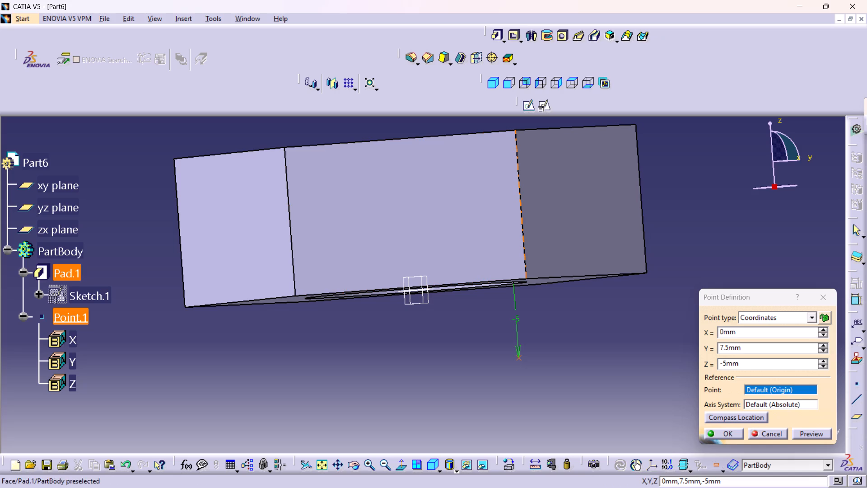
{"action": "left_click", "coordinate": [433, 466]}
{"action": "middle_click_drag", "start_coordinate": [470, 390], "coordinate": [376, 240]}
{"action": "right_click_drag", "start_coordinate": [470, 390], "coordinate": [379, 239]}
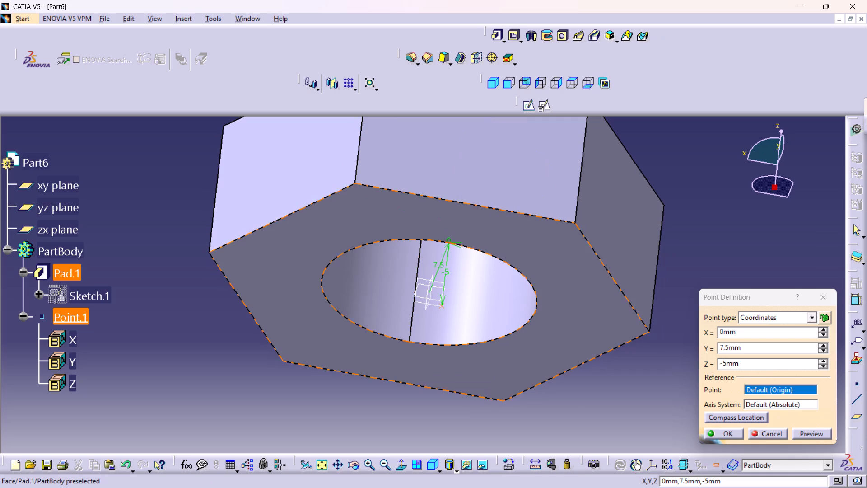
{"action": "middle_click_drag", "start_coordinate": [285, 256], "coordinate": [202, 357]}
{"action": "right_click_drag", "start_coordinate": [285, 256], "coordinate": [205, 354]}
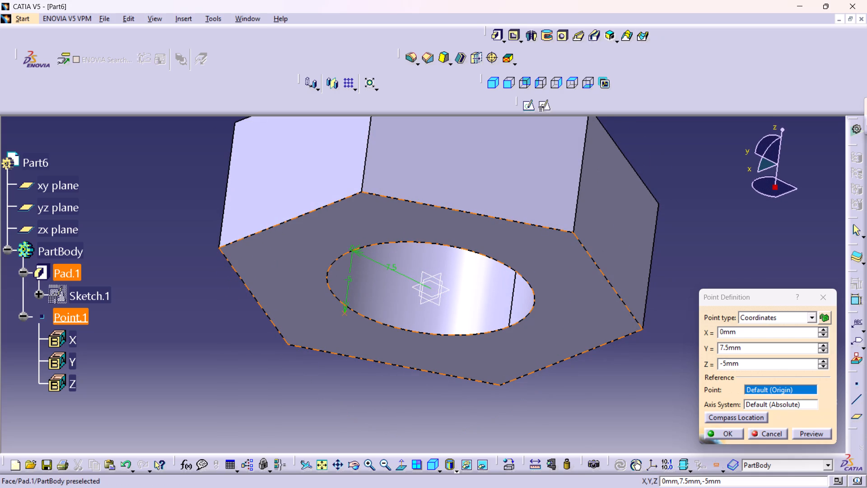
{"action": "middle_click_drag", "start_coordinate": [276, 258], "coordinate": [257, 350]}
{"action": "right_click_drag", "start_coordinate": [276, 258], "coordinate": [257, 350]}
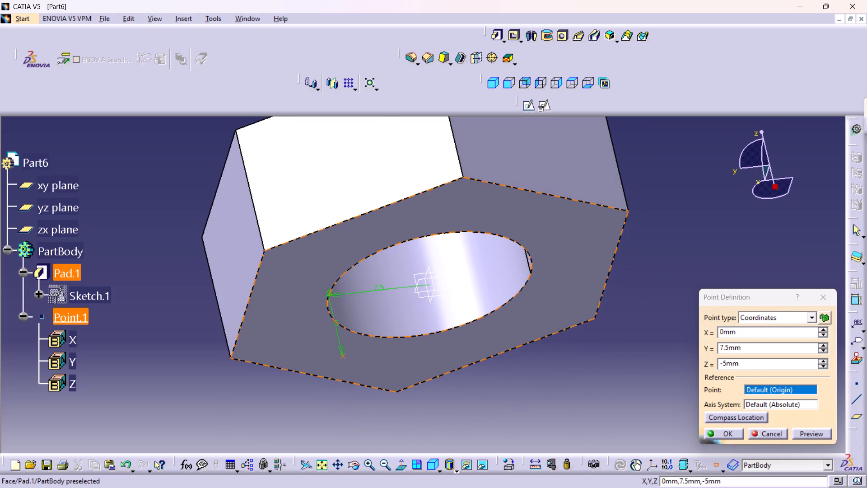
{"action": "middle_click_drag", "start_coordinate": [569, 231], "coordinate": [569, 300]}
{"action": "right_click_drag", "start_coordinate": [569, 231], "coordinate": [566, 288]}
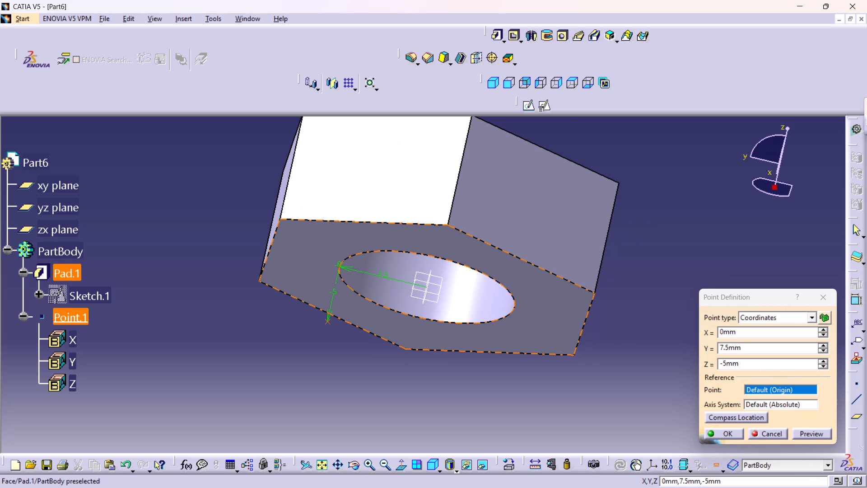
{"action": "left_click", "coordinate": [721, 432]}
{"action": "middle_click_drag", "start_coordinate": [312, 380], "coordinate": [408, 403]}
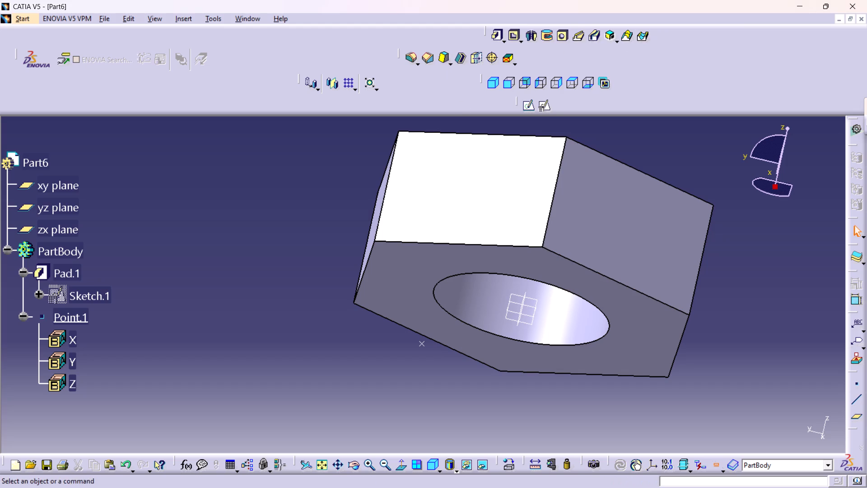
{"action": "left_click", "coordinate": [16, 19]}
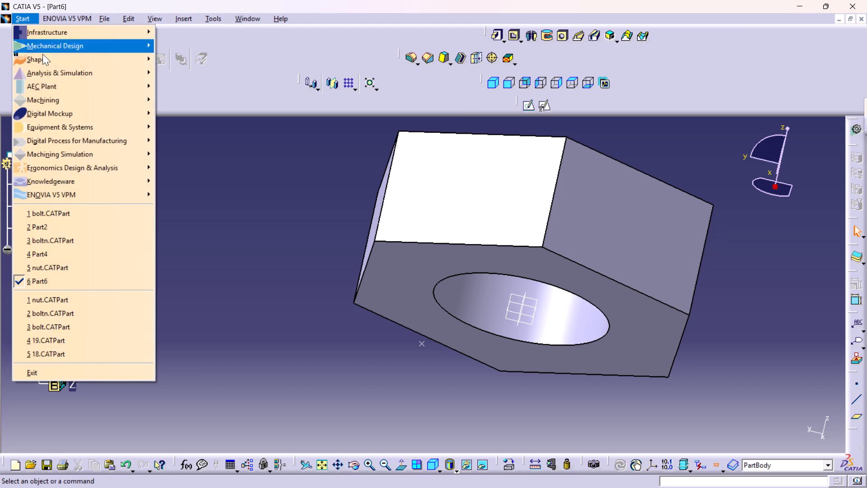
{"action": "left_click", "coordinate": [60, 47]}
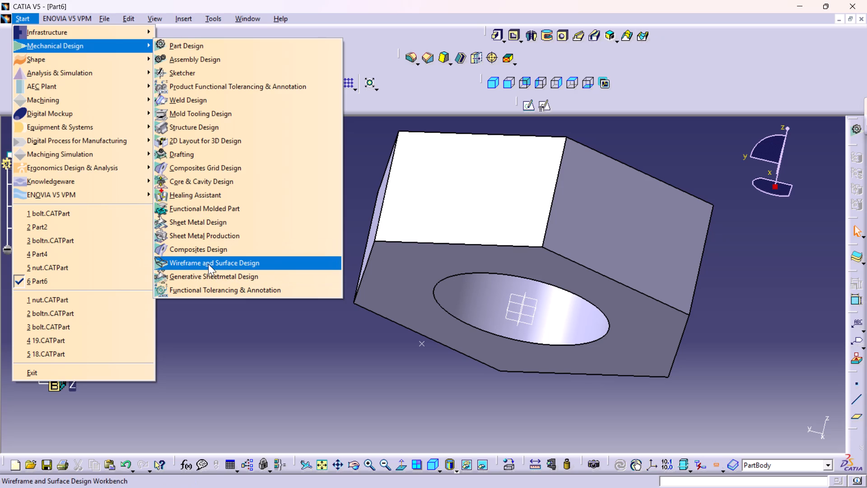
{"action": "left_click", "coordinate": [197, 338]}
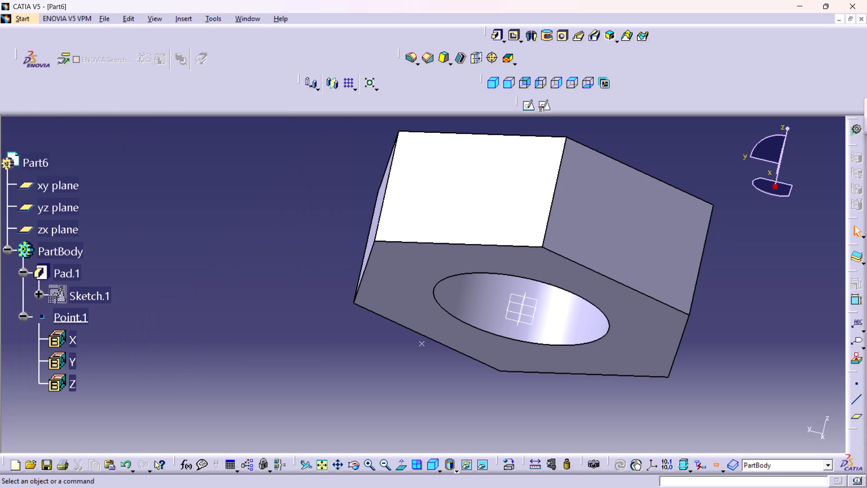
Select the reference point below the nut's hole edge and open its definition for editing.
{"action": "left_click", "coordinate": [421, 346]}
{"action": "left_click", "coordinate": [421, 345]}
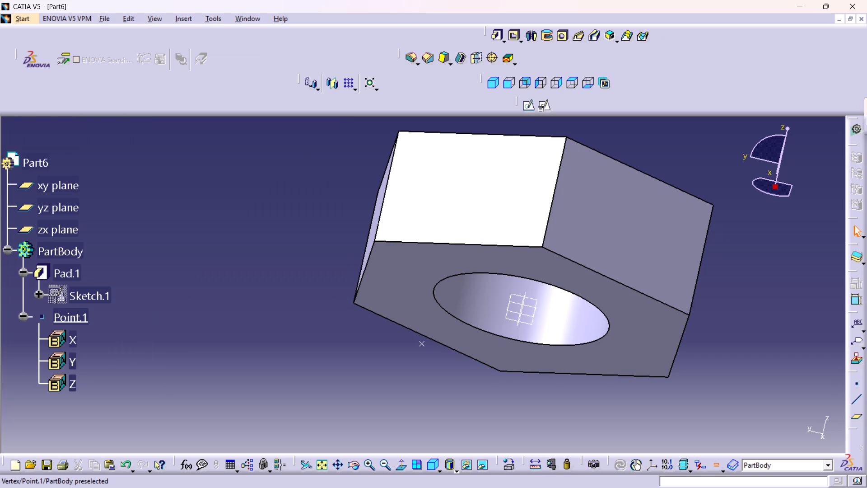
{"action": "left_click", "coordinate": [420, 343]}
{"action": "middle_click_drag", "start_coordinate": [367, 332], "coordinate": [472, 338]}
{"action": "right_click_drag", "start_coordinate": [367, 332], "coordinate": [472, 338]}
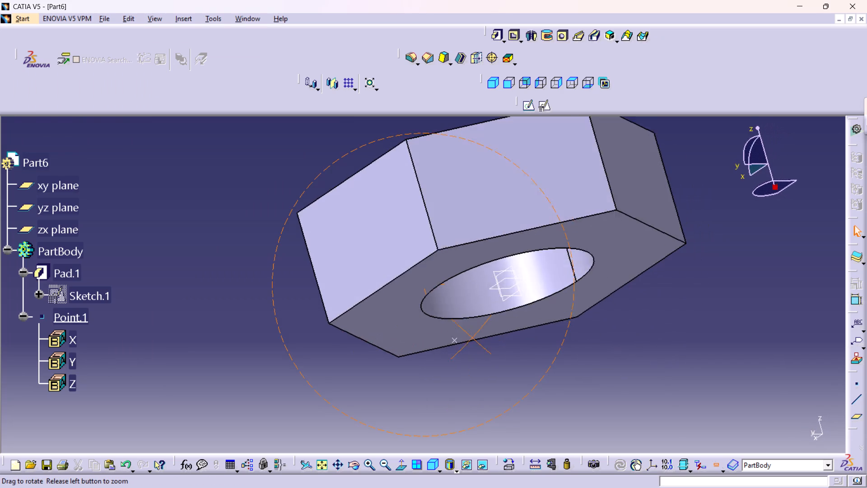
{"action": "right_click_drag", "start_coordinate": [472, 338], "coordinate": [495, 336]}
{"action": "middle_click_drag", "start_coordinate": [472, 338], "coordinate": [495, 336]}
{"action": "left_click", "coordinate": [74, 317]}
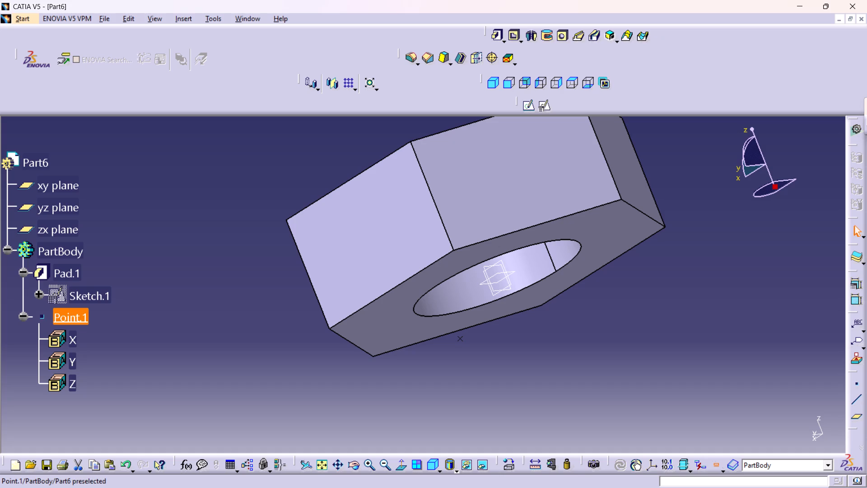
{"action": "double_click", "coordinate": [69, 317]}
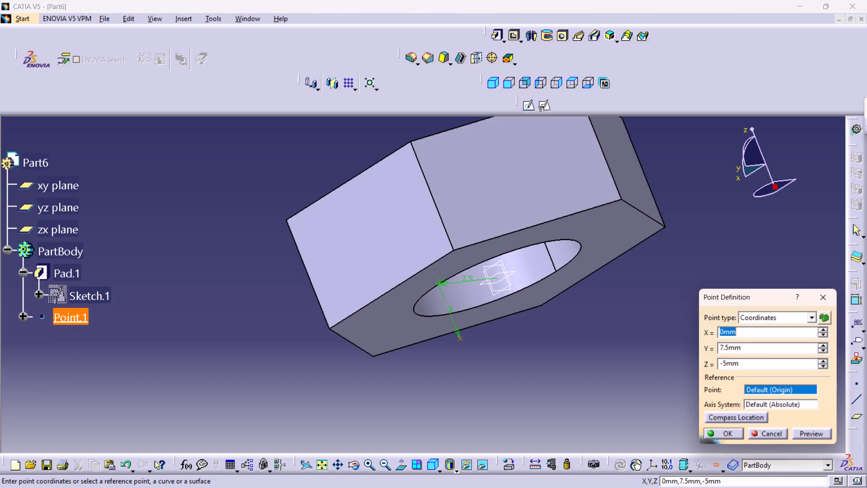
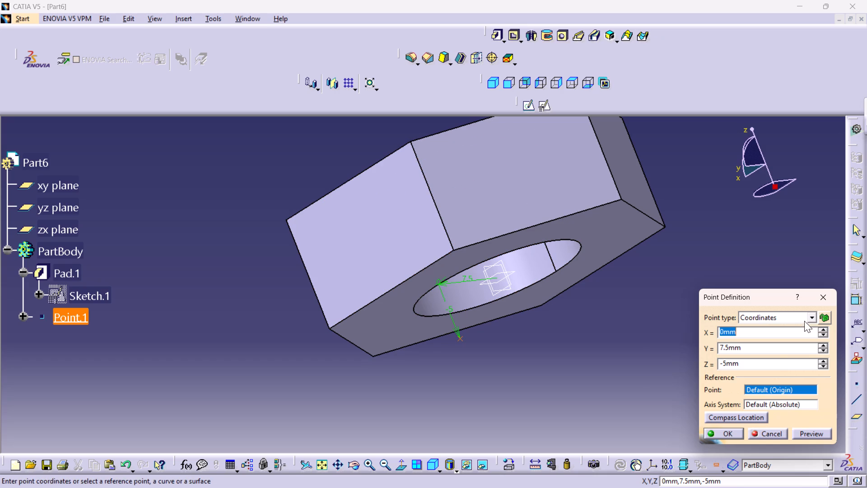
Close the reference point's definition and switch to the Wireframe and Surface Design workbench.
{"action": "left_click", "coordinate": [823, 297]}
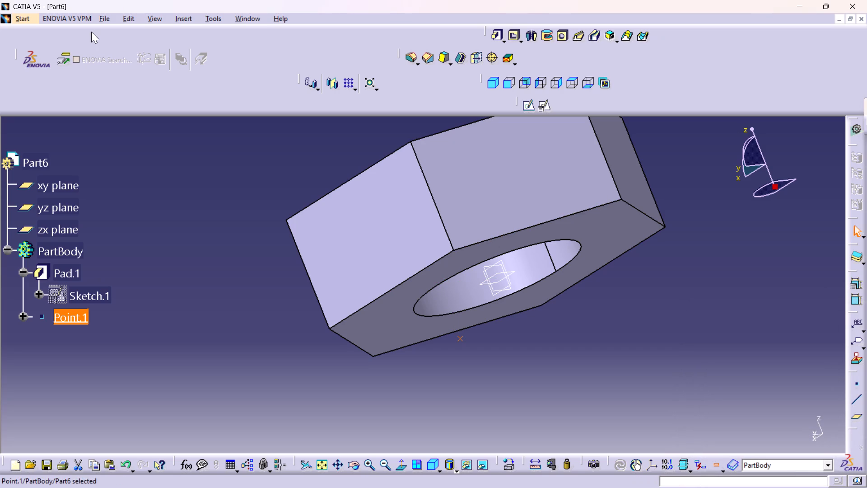
{"action": "left_click", "coordinate": [23, 24]}
{"action": "left_click", "coordinate": [26, 20]}
{"action": "left_click", "coordinate": [59, 48]}
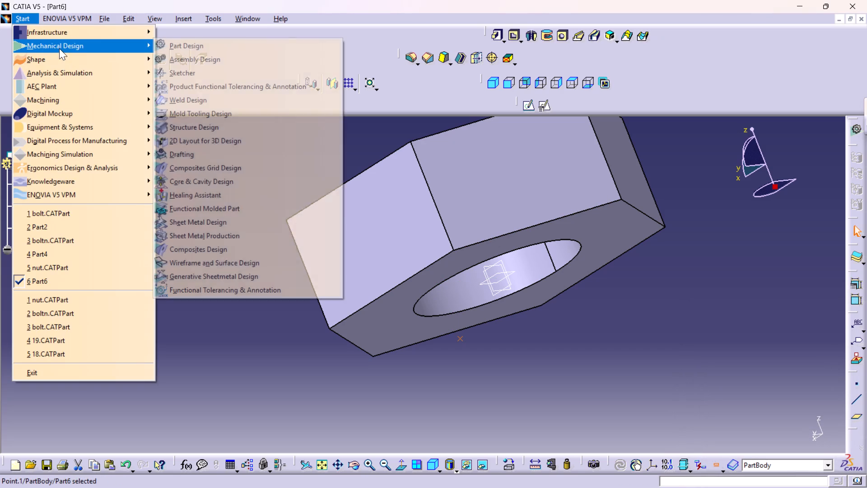
{"action": "left_click", "coordinate": [218, 263]}
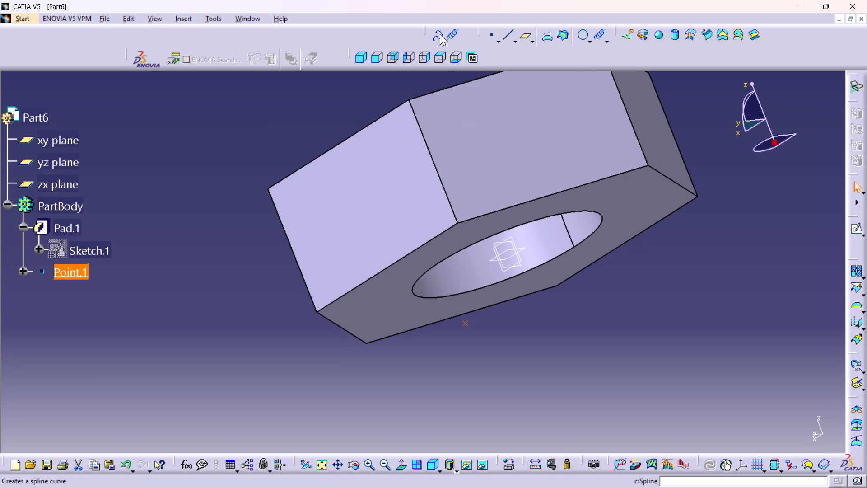
Start a helix from the reference point below the hole's edge, using the Z axis as its axis.
{"action": "left_click", "coordinate": [453, 38]}
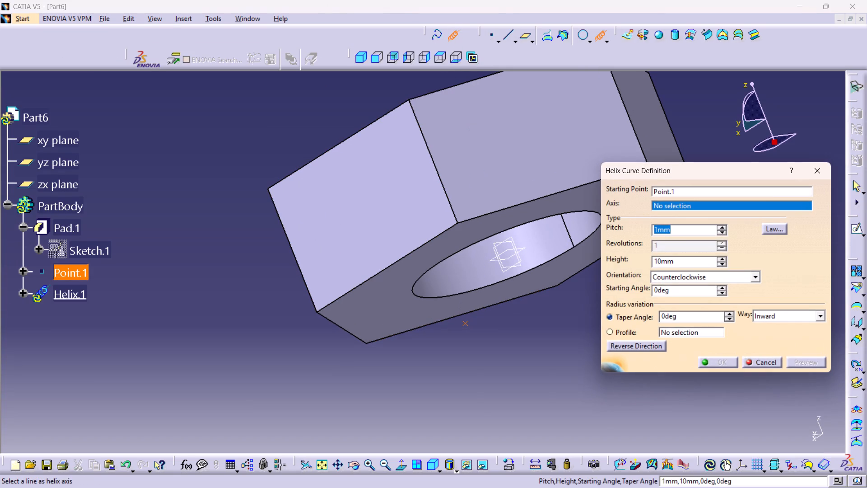
{"action": "left_click", "coordinate": [464, 327]}
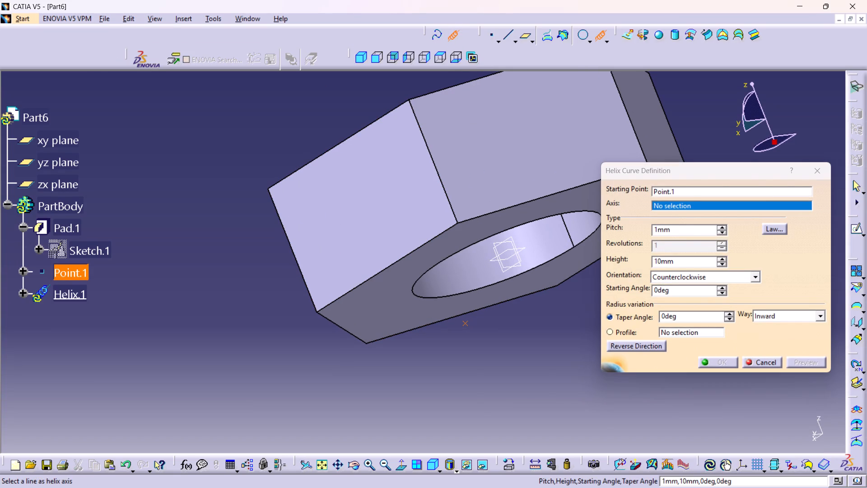
{"action": "right_click", "coordinate": [707, 206]}
{"action": "left_click", "coordinate": [718, 258]}
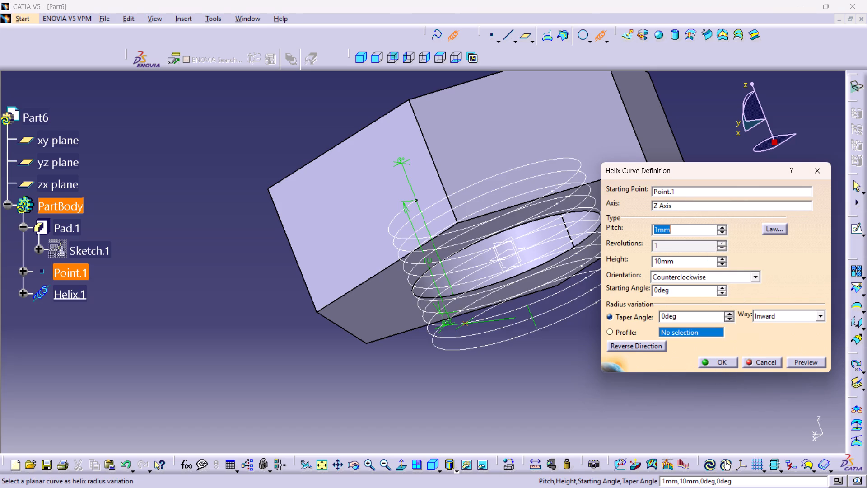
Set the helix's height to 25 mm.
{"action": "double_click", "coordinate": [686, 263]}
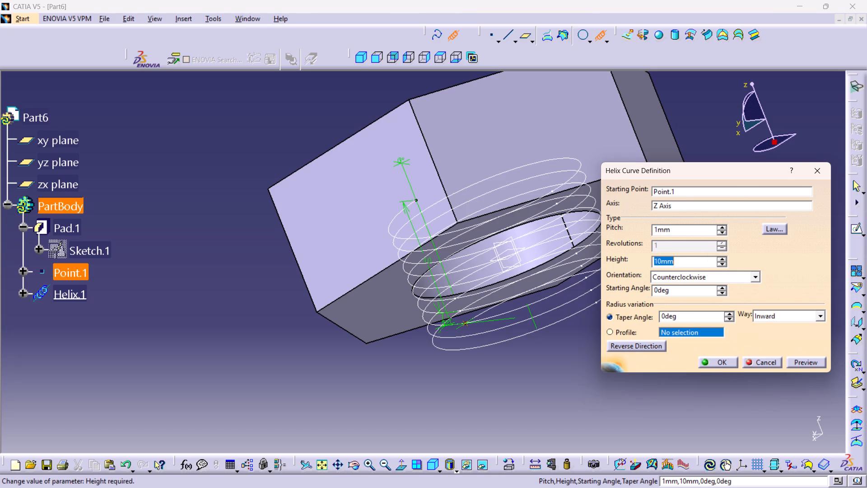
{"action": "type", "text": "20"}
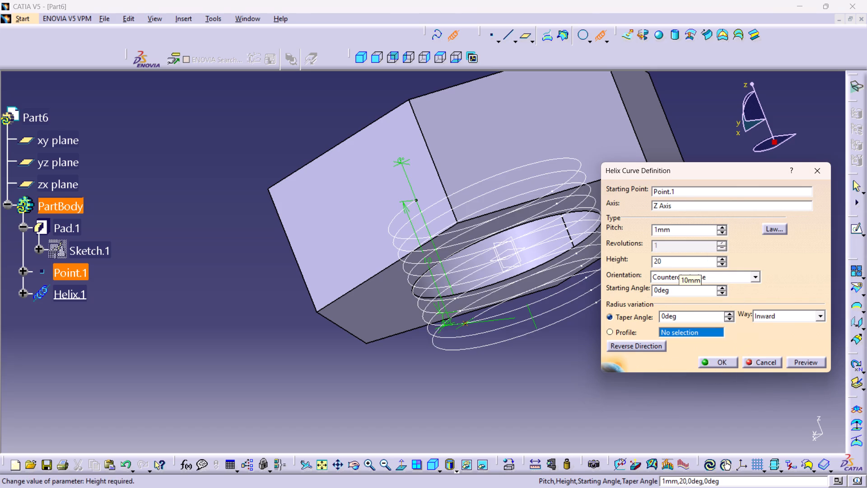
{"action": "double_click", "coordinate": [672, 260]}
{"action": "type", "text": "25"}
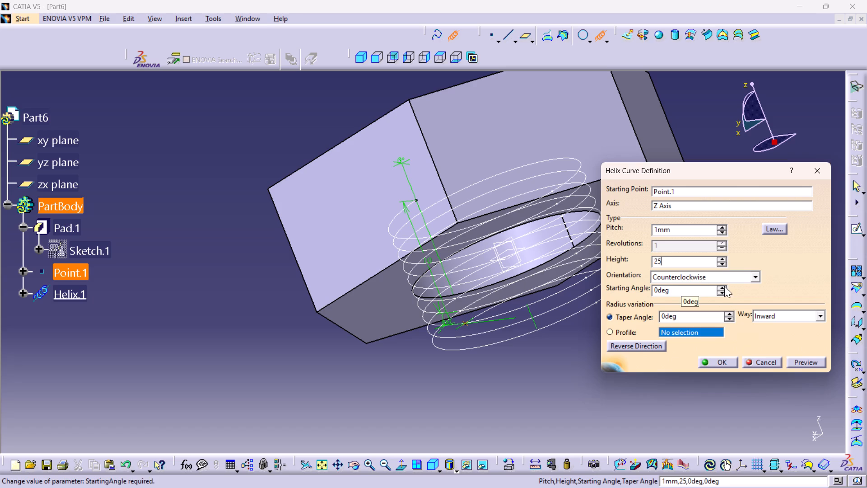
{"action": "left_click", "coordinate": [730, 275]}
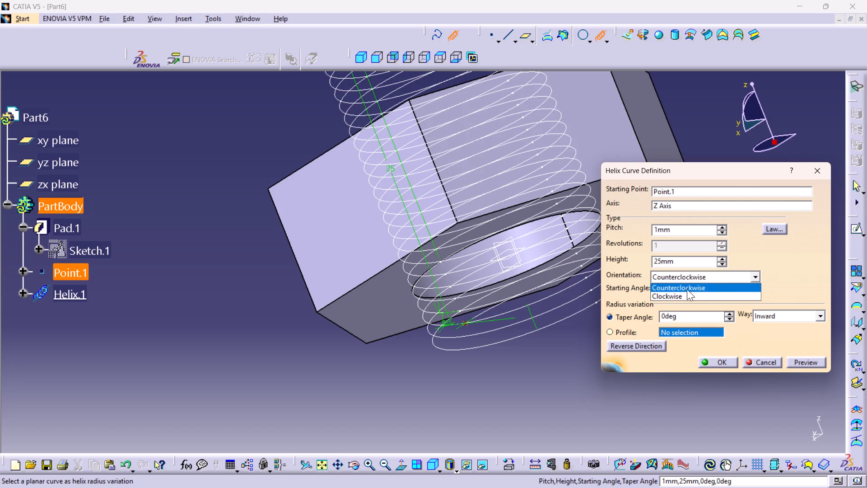
Create the helix with a height of 20 mm, counterclockwise orientation and a pitch of 2 mm.
{"action": "double_click", "coordinate": [675, 258]}
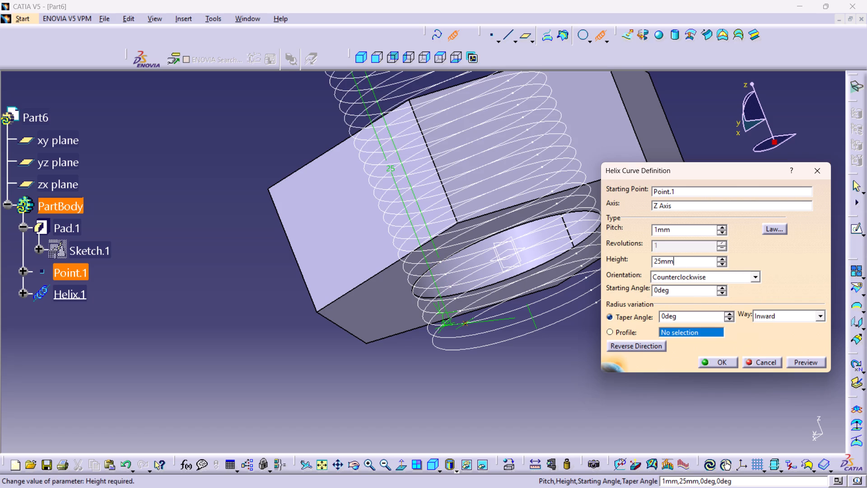
{"action": "left_click", "coordinate": [675, 258]}
{"action": "type", "text": "20"}
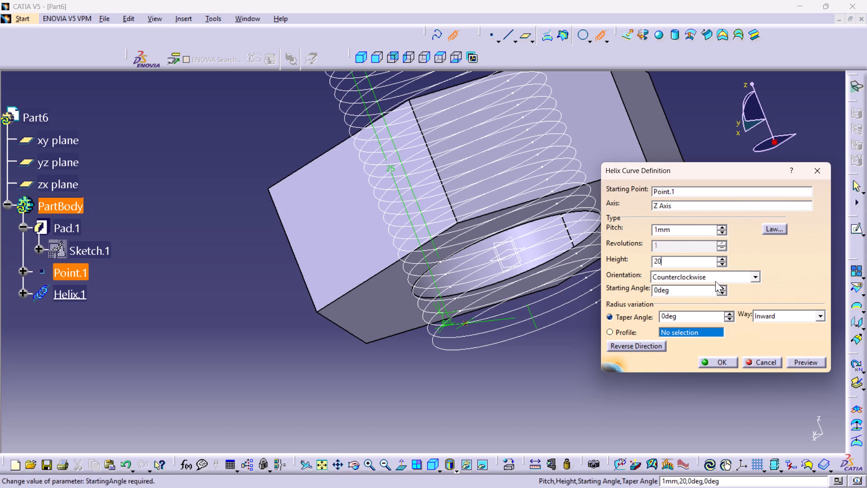
{"action": "left_click", "coordinate": [756, 278]}
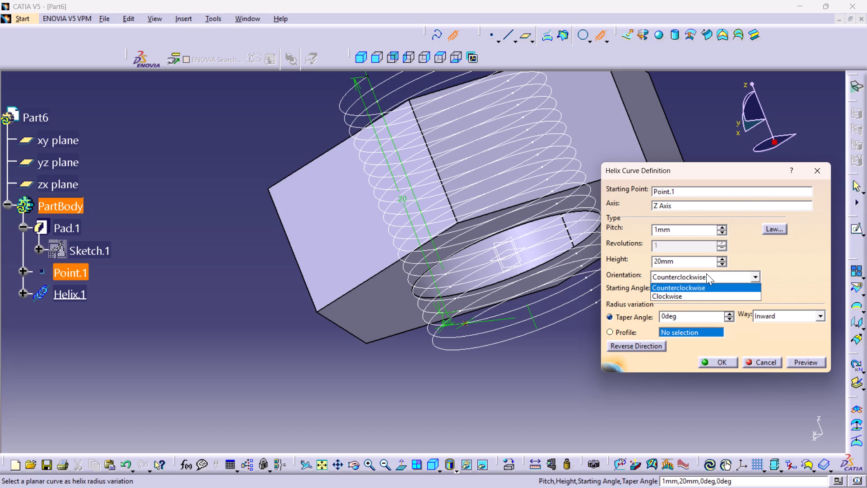
{"action": "left_click", "coordinate": [689, 286]}
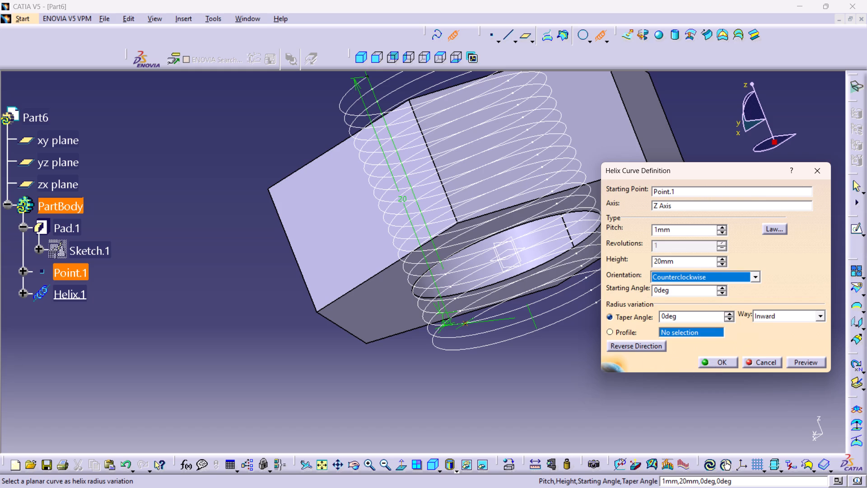
{"action": "double_click", "coordinate": [677, 233]}
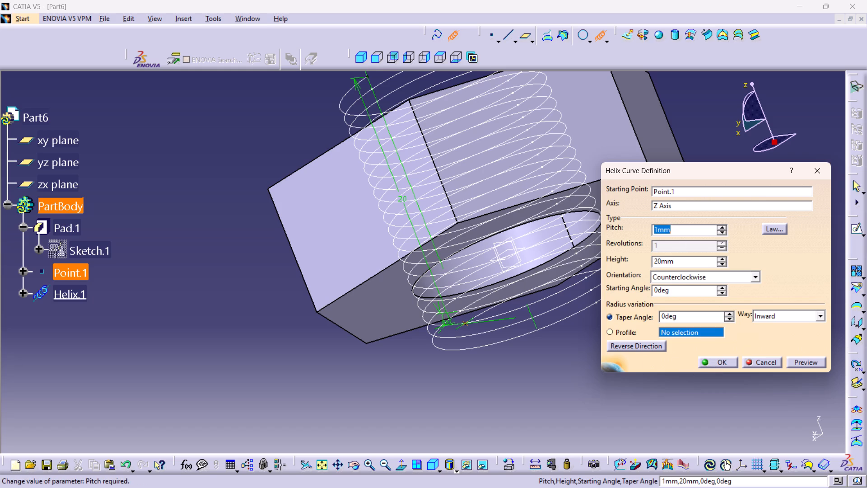
{"action": "key", "text": "2"}
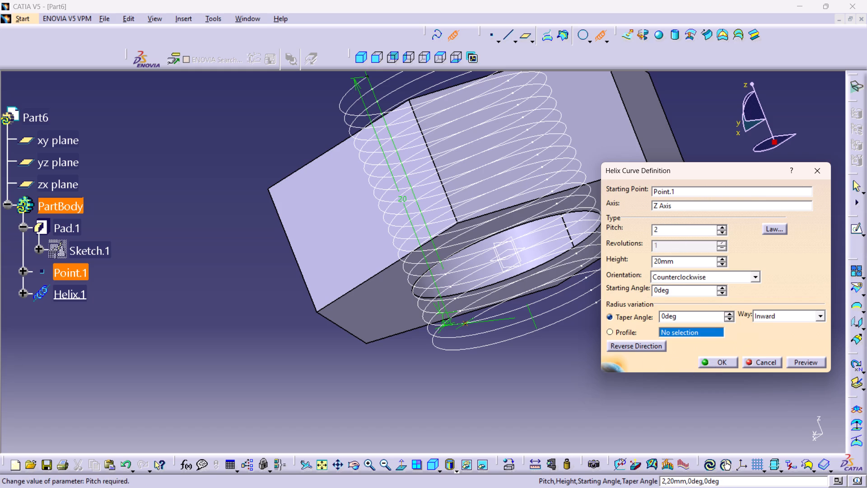
{"action": "left_click", "coordinate": [683, 262]}
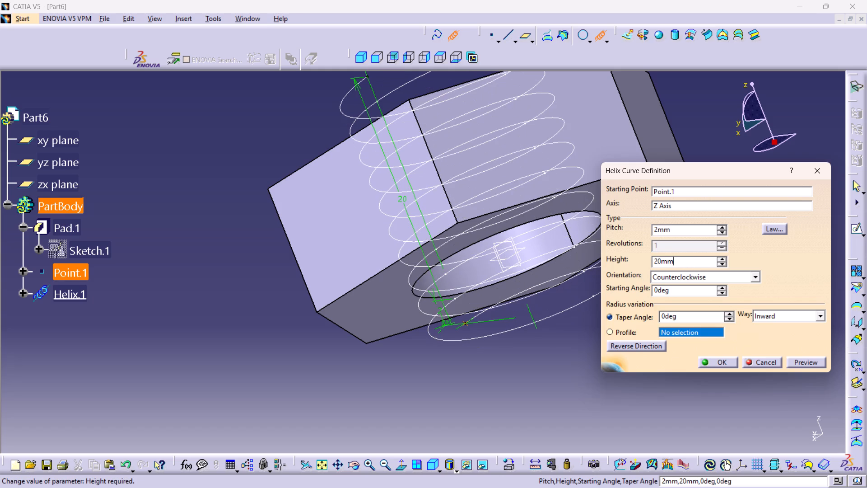
{"action": "left_click", "coordinate": [713, 361]}
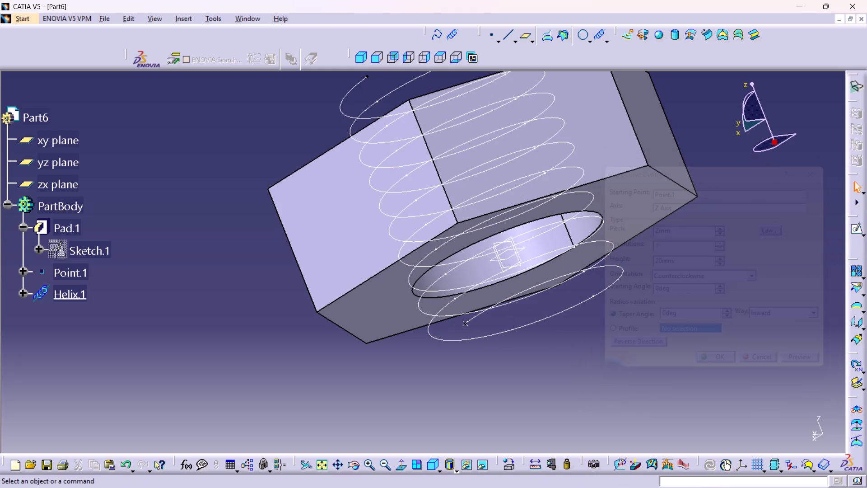
Examine how the helix runs through the nut's hole and past its bottom face, viewing it from several sides.
{"action": "middle_click_drag", "start_coordinate": [676, 282], "coordinate": [676, 348]}
{"action": "right_click_drag", "start_coordinate": [675, 282], "coordinate": [676, 348]}
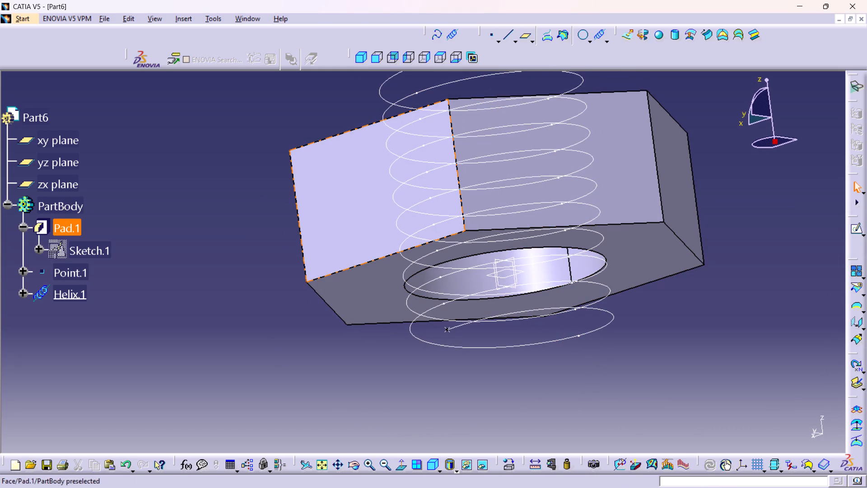
{"action": "middle_click_drag", "start_coordinate": [338, 258], "coordinate": [329, 352]}
{"action": "right_click_drag", "start_coordinate": [337, 258], "coordinate": [329, 352]}
{"action": "middle_click_drag", "start_coordinate": [477, 280], "coordinate": [393, 351]}
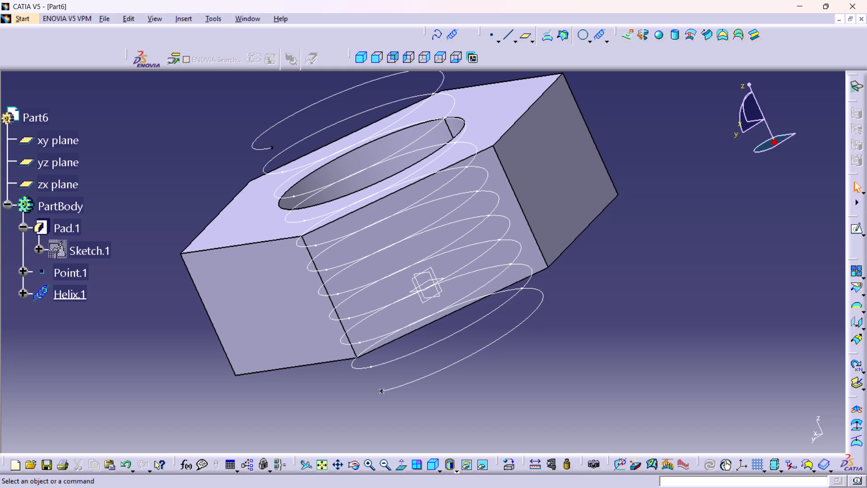
{"action": "middle_click_drag", "start_coordinate": [470, 410], "coordinate": [486, 408]}
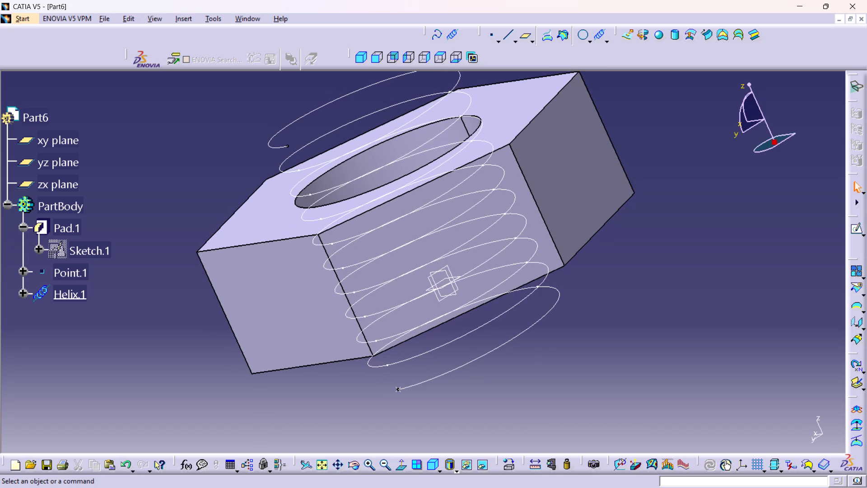
{"action": "left_click", "coordinate": [427, 468]}
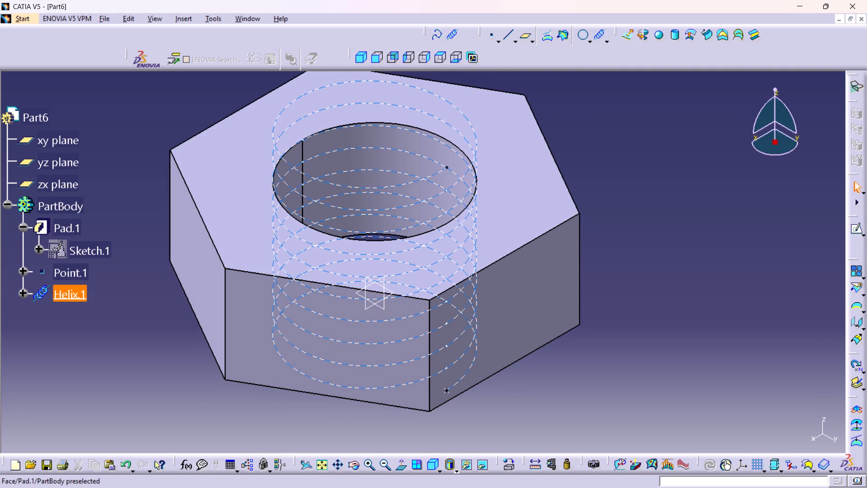
{"action": "middle_click_drag", "start_coordinate": [397, 388], "coordinate": [397, 345]}
{"action": "right_click", "coordinate": [397, 388]}
{"action": "middle_click_drag", "start_coordinate": [397, 417], "coordinate": [406, 318]}
{"action": "right_click_drag", "start_coordinate": [398, 412], "coordinate": [406, 318]}
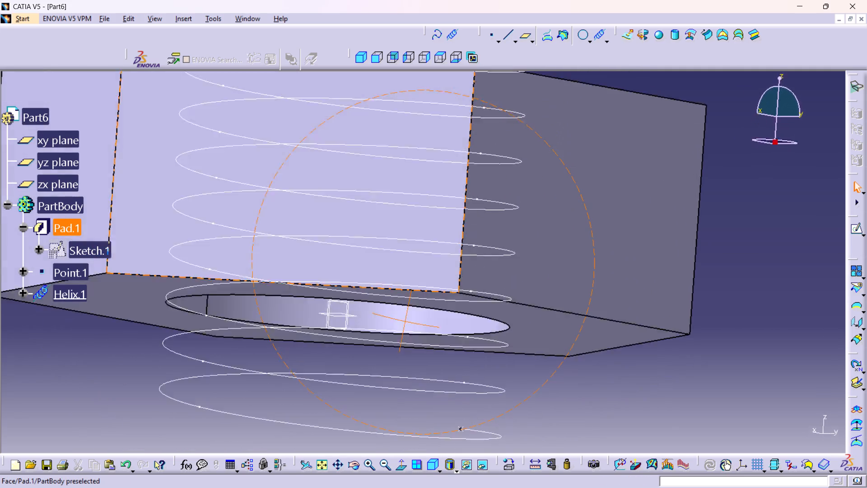
{"action": "right_click_drag", "start_coordinate": [406, 318], "coordinate": [416, 263]}
{"action": "middle_click_drag", "start_coordinate": [406, 318], "coordinate": [416, 263]}
{"action": "middle_click_drag", "start_coordinate": [141, 314], "coordinate": [173, 384]}
{"action": "right_click_drag", "start_coordinate": [141, 314], "coordinate": [173, 384]}
{"action": "middle_click_drag", "start_coordinate": [173, 384], "coordinate": [184, 384]}
{"action": "middle_click_drag", "start_coordinate": [563, 243], "coordinate": [610, 366]}
{"action": "right_click_drag", "start_coordinate": [563, 243], "coordinate": [611, 366]}
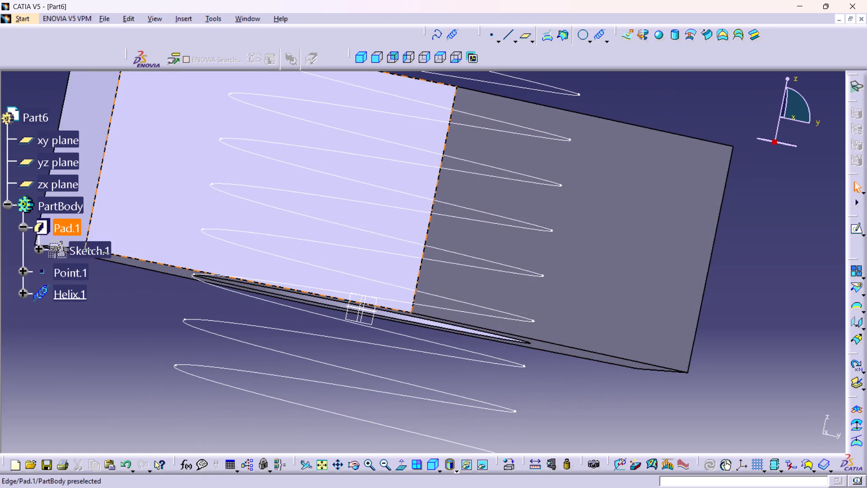
{"action": "middle_click_drag", "start_coordinate": [154, 223], "coordinate": [133, 324]}
{"action": "right_click_drag", "start_coordinate": [153, 226], "coordinate": [133, 324]}
{"action": "middle_click_drag", "start_coordinate": [638, 162], "coordinate": [541, 216]}
{"action": "right_click_drag", "start_coordinate": [638, 162], "coordinate": [556, 216]}
{"action": "middle_click_drag", "start_coordinate": [631, 193], "coordinate": [569, 234]}
{"action": "right_click_drag", "start_coordinate": [630, 193], "coordinate": [569, 233]}
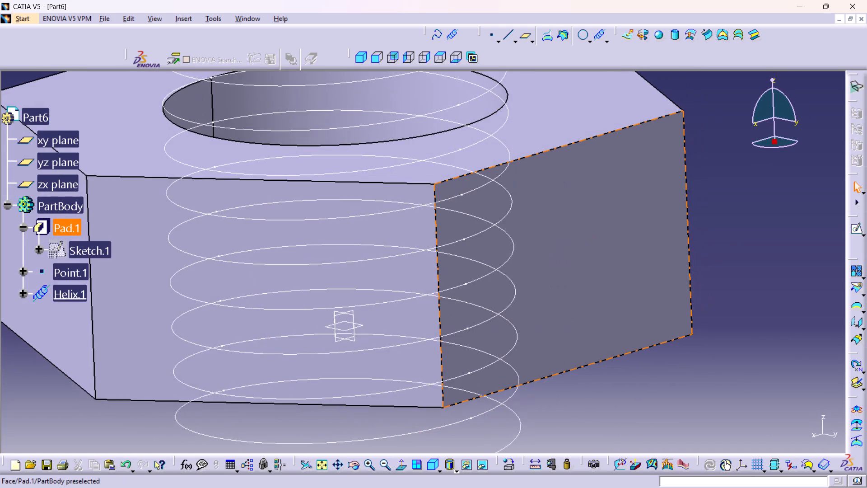
{"action": "middle_click_drag", "start_coordinate": [527, 285], "coordinate": [513, 202]}
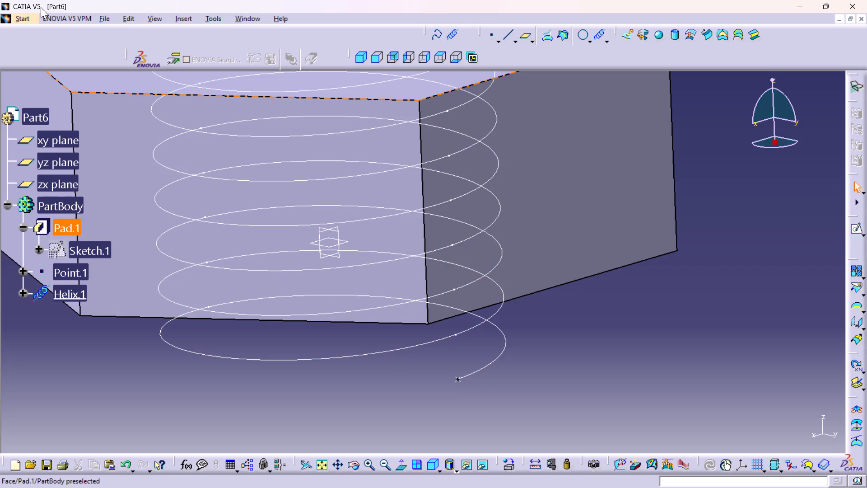
Switch back to the Part Design workbench.
{"action": "left_click", "coordinate": [20, 17]}
{"action": "left_click", "coordinate": [55, 46]}
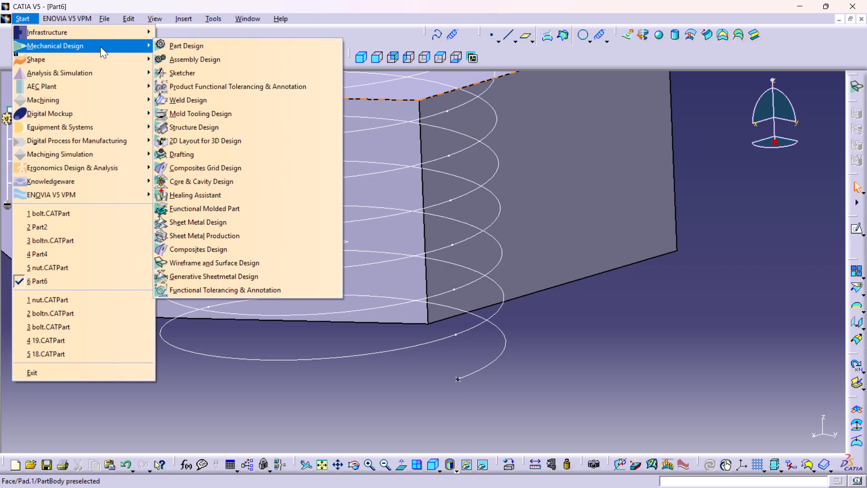
{"action": "left_click", "coordinate": [179, 50]}
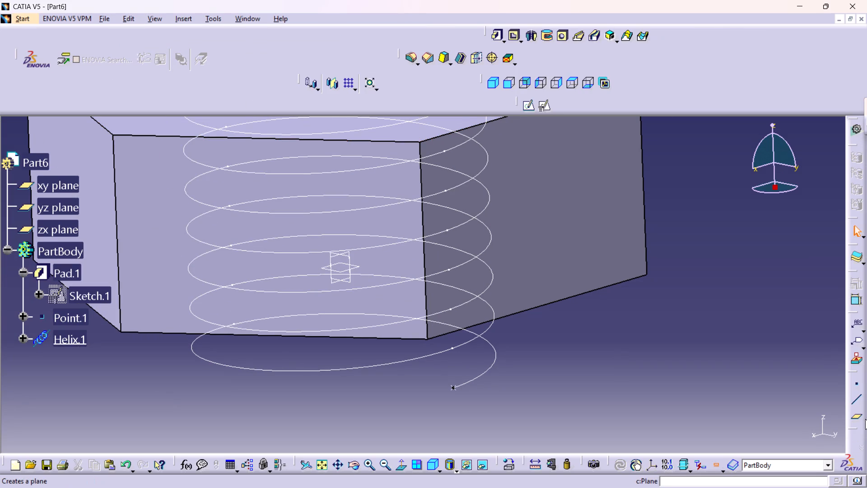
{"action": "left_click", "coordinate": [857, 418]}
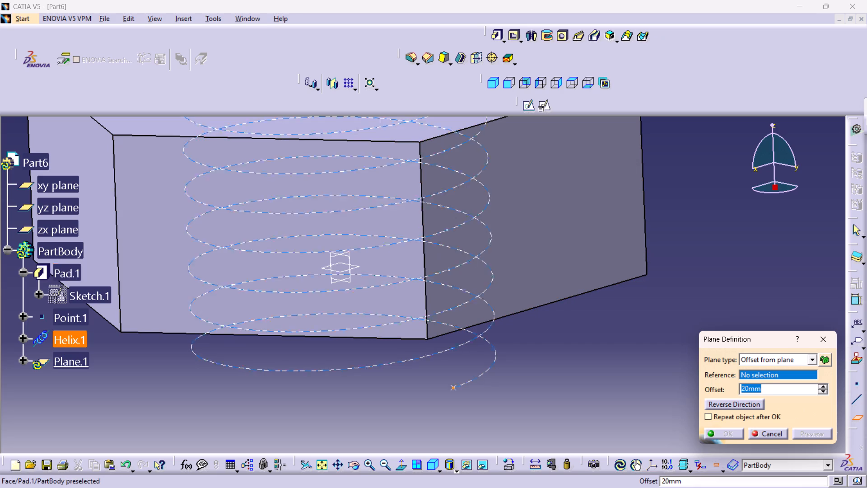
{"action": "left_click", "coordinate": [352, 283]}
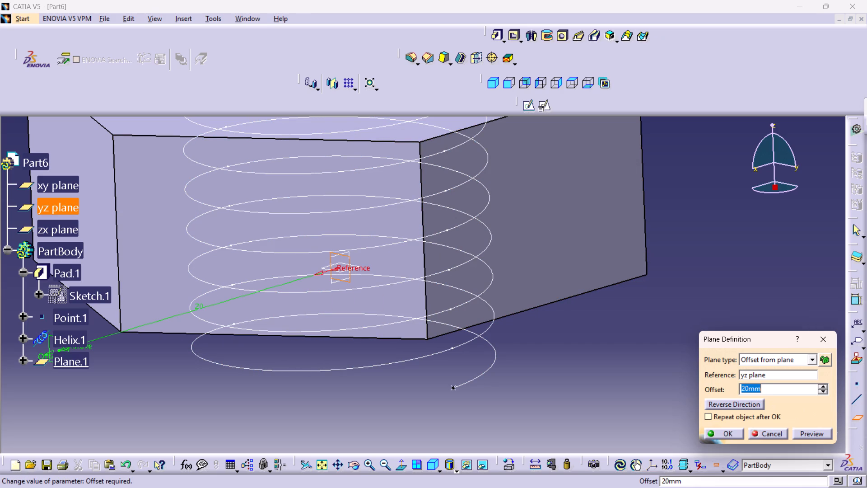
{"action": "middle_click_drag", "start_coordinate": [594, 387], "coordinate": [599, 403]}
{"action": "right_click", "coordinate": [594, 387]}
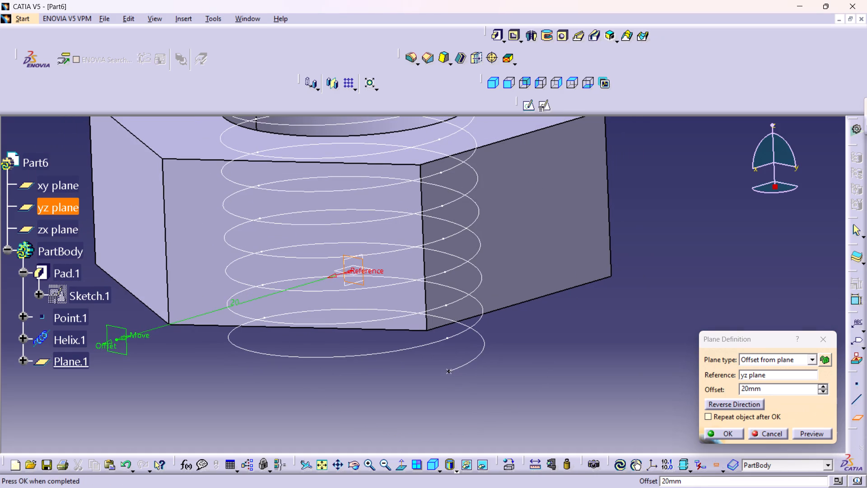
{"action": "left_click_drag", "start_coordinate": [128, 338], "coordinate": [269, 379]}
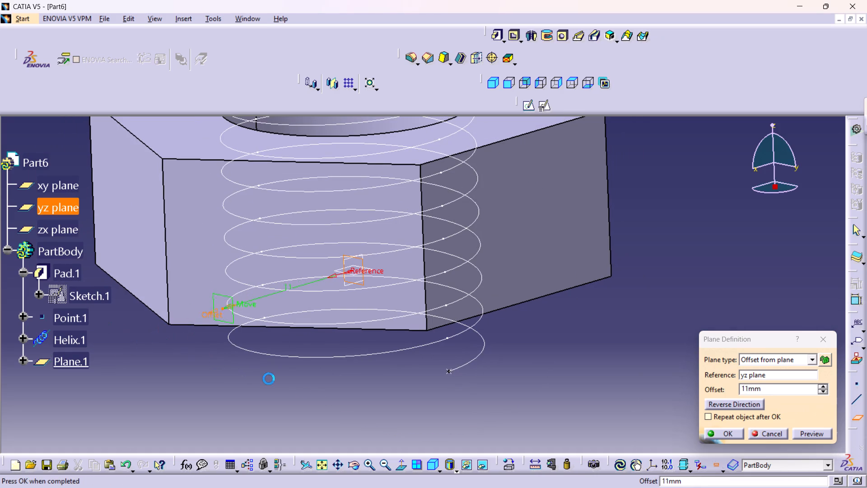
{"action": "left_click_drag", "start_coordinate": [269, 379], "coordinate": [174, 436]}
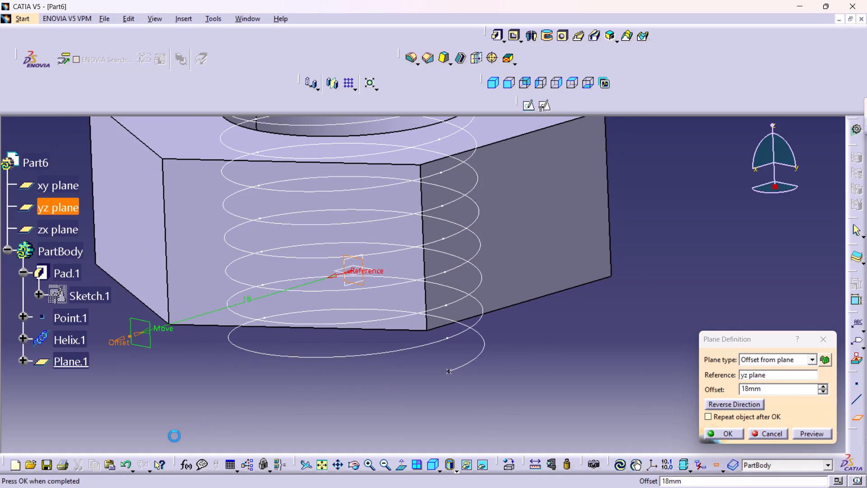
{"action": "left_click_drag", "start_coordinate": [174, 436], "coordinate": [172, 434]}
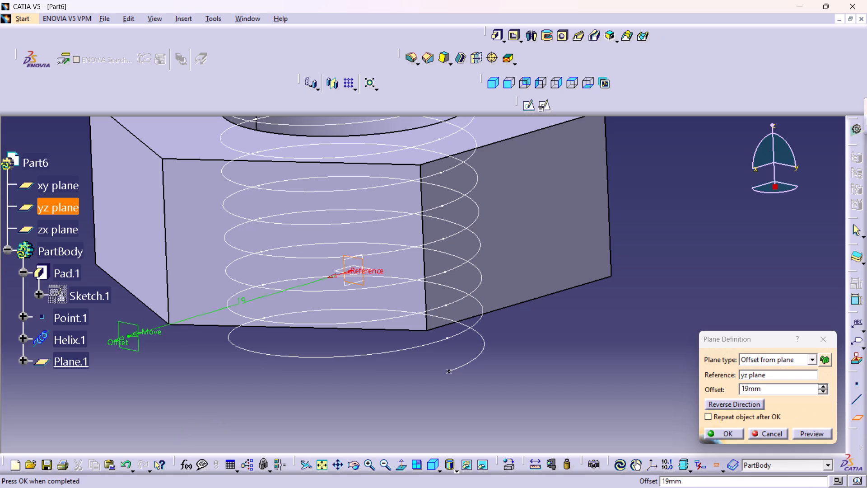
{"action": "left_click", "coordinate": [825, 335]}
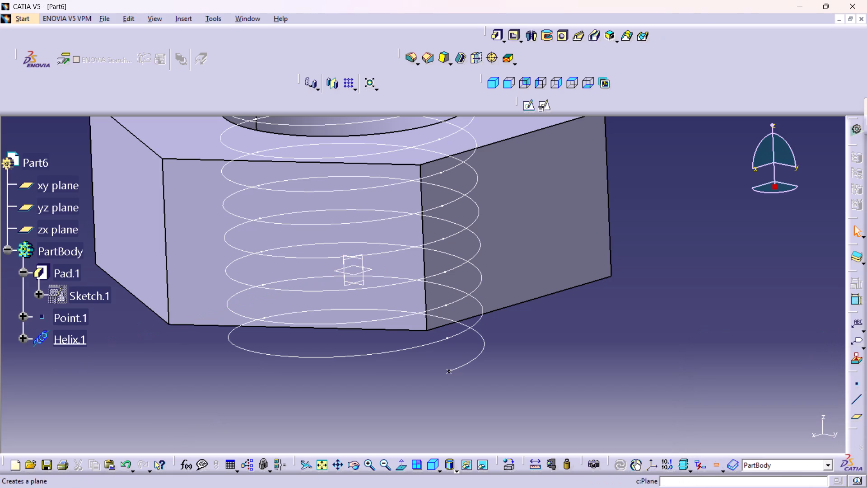
Create a reference plane normal to the helix, passing through its start point below the nut.
{"action": "left_click", "coordinate": [364, 286]}
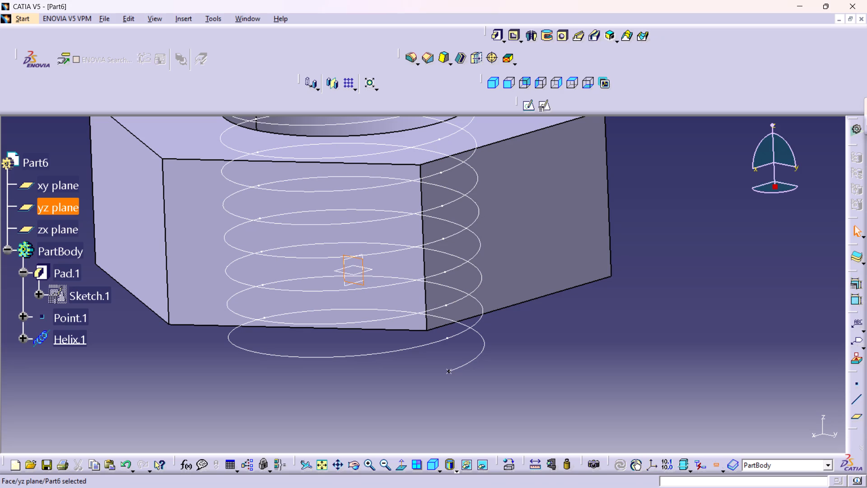
{"action": "left_click", "coordinate": [856, 419]}
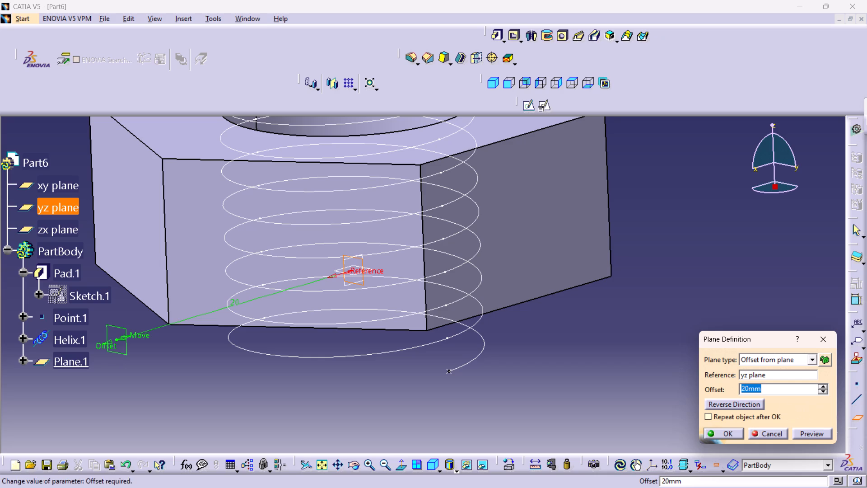
{"action": "left_click", "coordinate": [811, 361]}
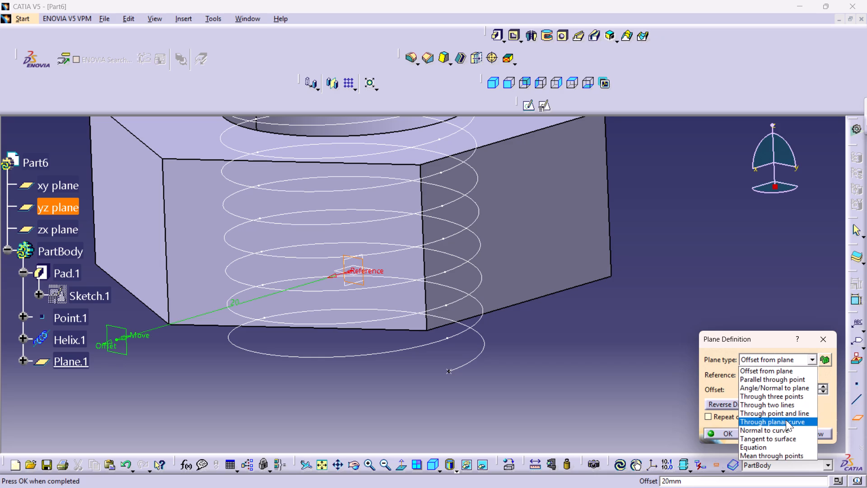
{"action": "left_click", "coordinate": [773, 430]}
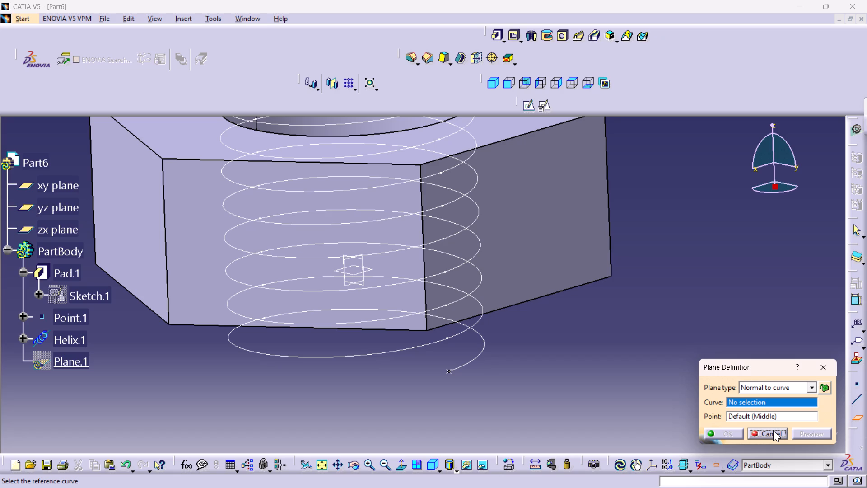
{"action": "left_click", "coordinate": [471, 361]}
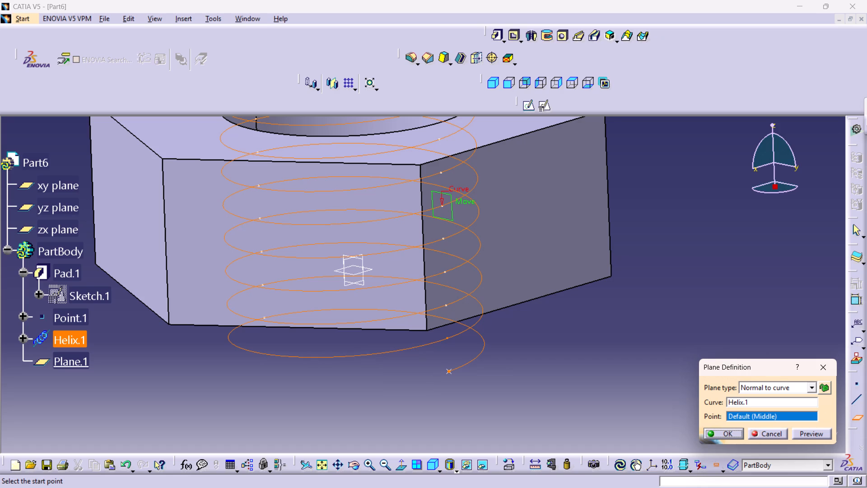
{"action": "left_click", "coordinate": [447, 372]}
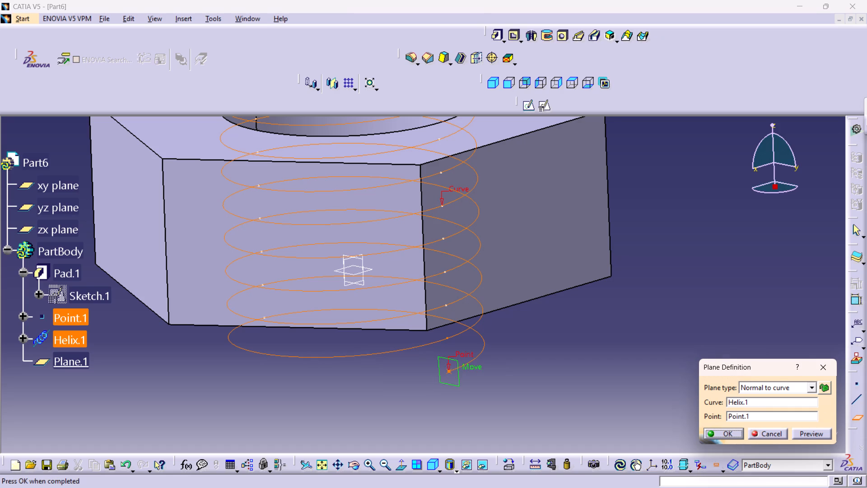
{"action": "left_click", "coordinate": [729, 436]}
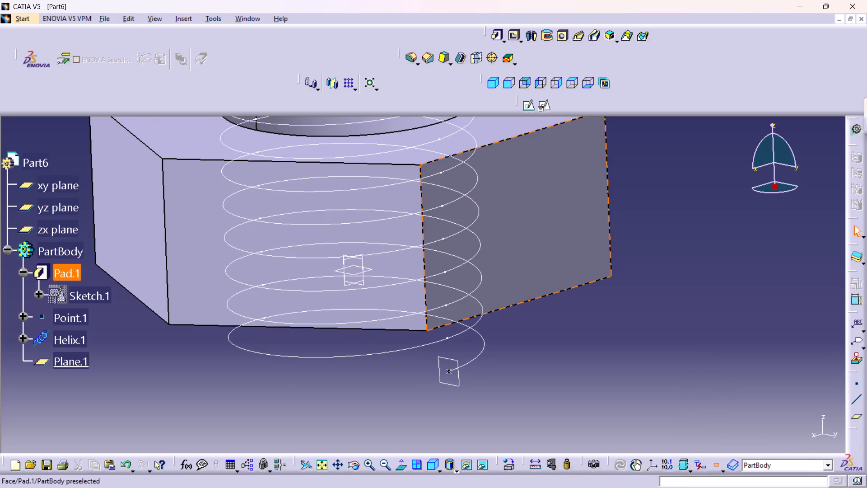
Start a sketch on the plane normal to the helix and draw a small circle beside the helix's start point.
{"action": "left_click", "coordinate": [458, 383]}
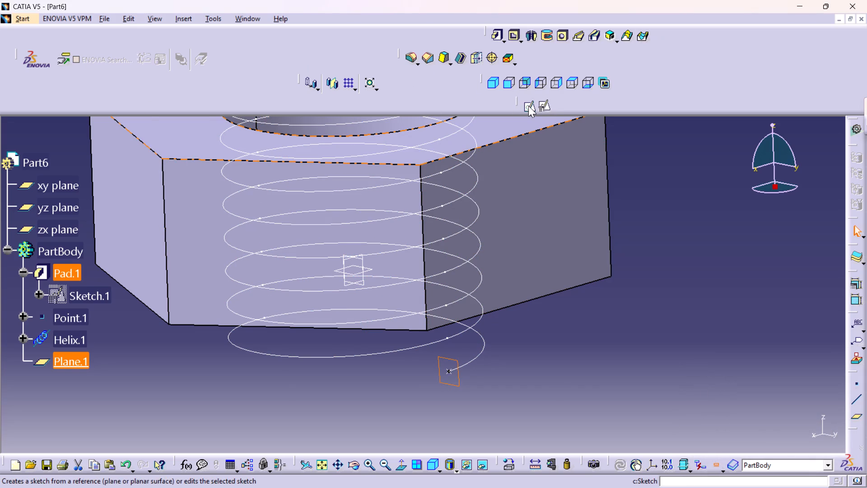
{"action": "left_click", "coordinate": [528, 106]}
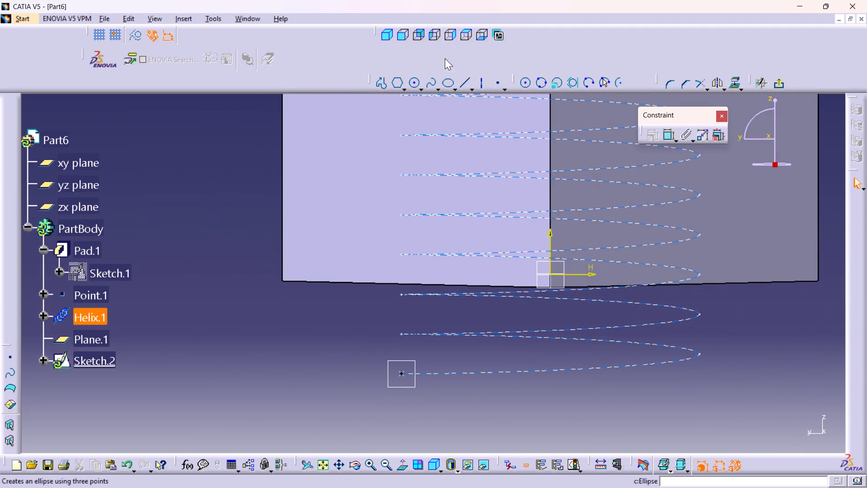
{"action": "left_click", "coordinate": [412, 81]}
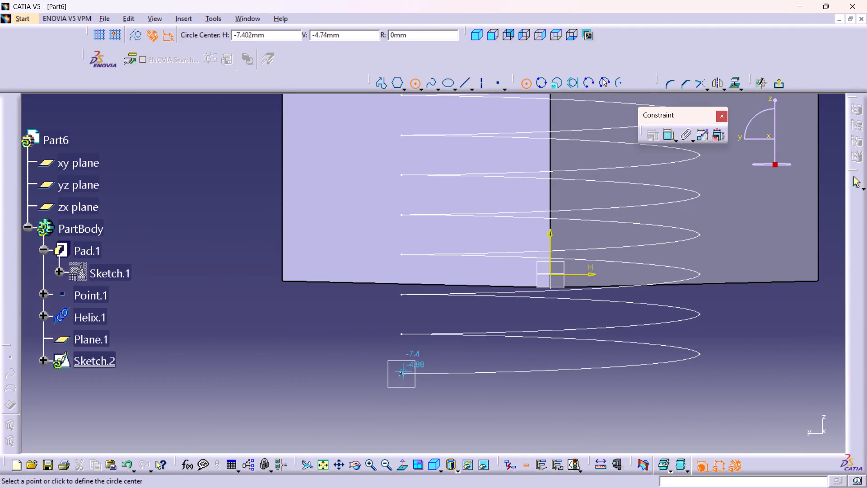
{"action": "left_click", "coordinate": [340, 369]}
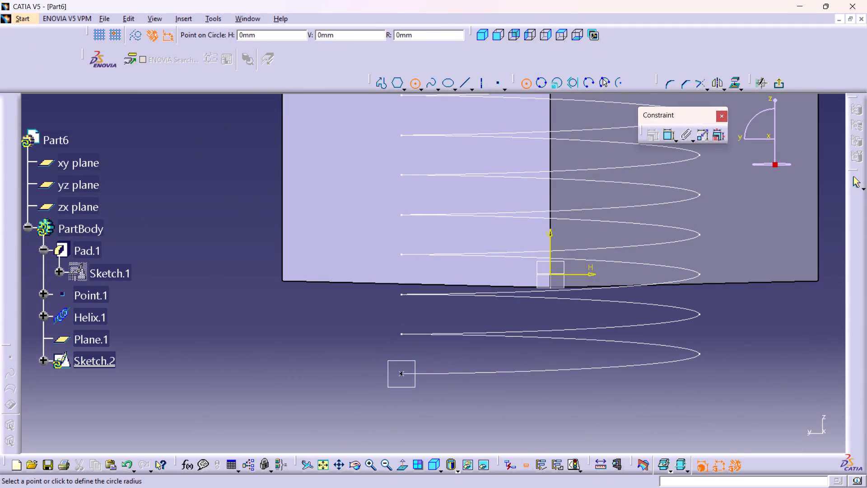
{"action": "left_click", "coordinate": [350, 381]}
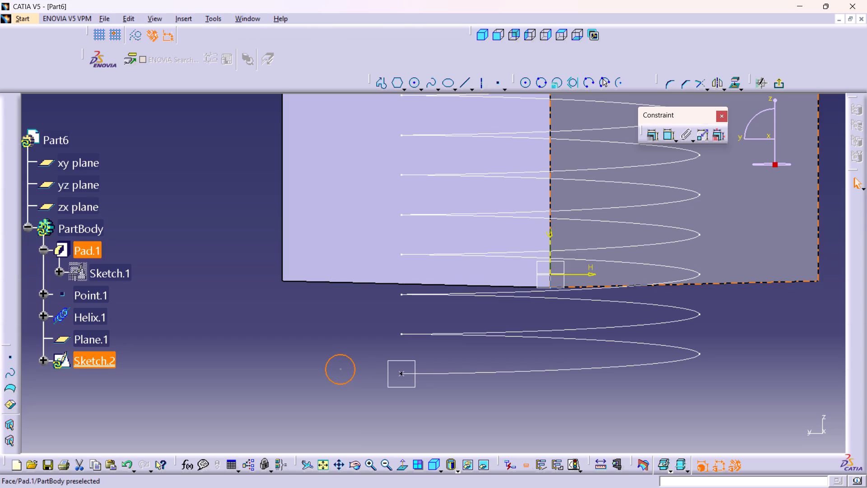
{"action": "left_click", "coordinate": [756, 361]}
Constrain the circle's centre to be coincident with the helix's start point.
{"action": "double_click", "coordinate": [668, 136]}
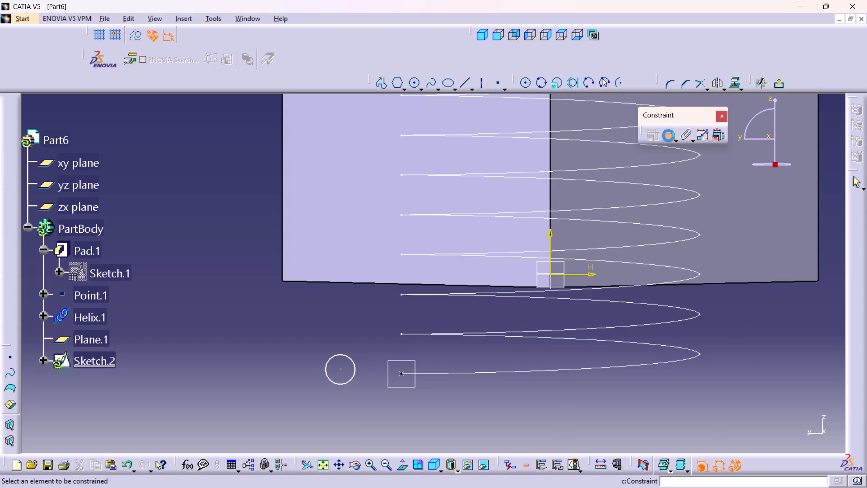
{"action": "left_click", "coordinate": [340, 370]}
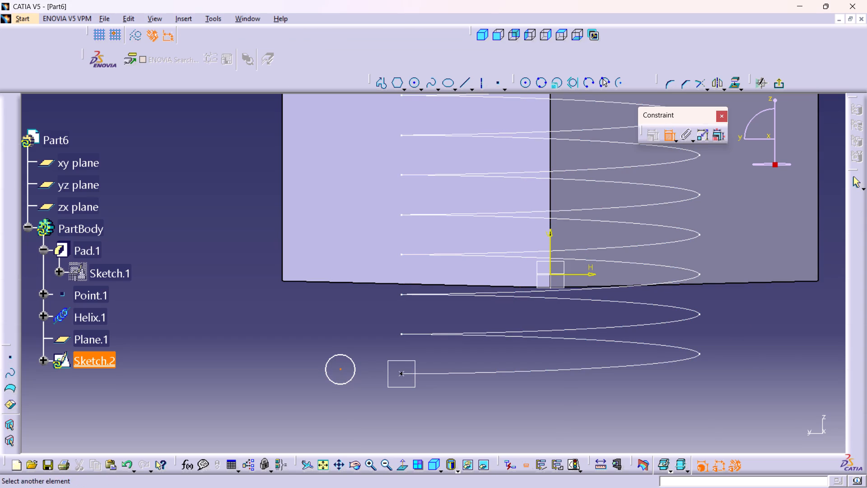
{"action": "left_click", "coordinate": [401, 373]}
{"action": "right_click", "coordinate": [374, 375]}
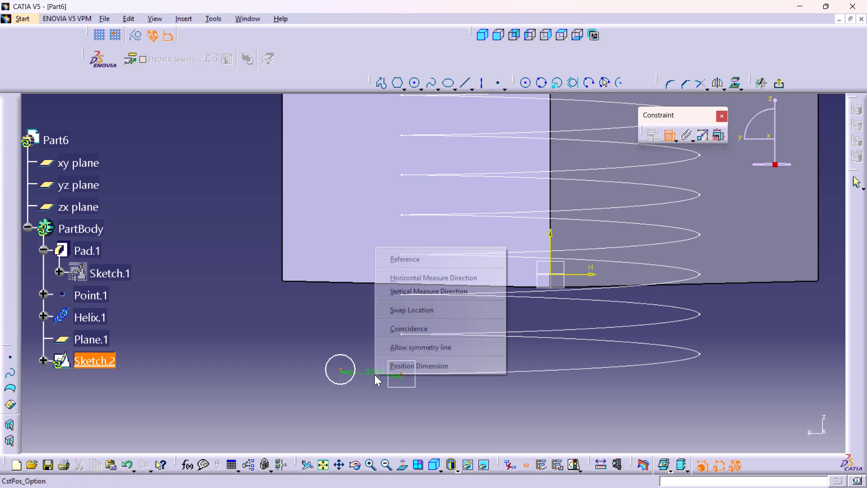
{"action": "left_click", "coordinate": [412, 332]}
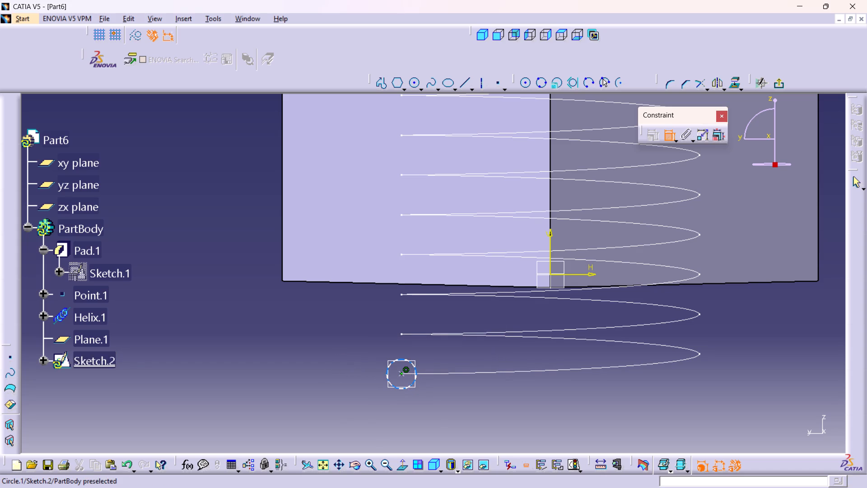
Dimension the circle with a diameter of 0.5 mm and exit the sketch.
{"action": "left_click", "coordinate": [412, 383]}
{"action": "left_click", "coordinate": [450, 390]}
{"action": "double_click", "coordinate": [452, 389]}
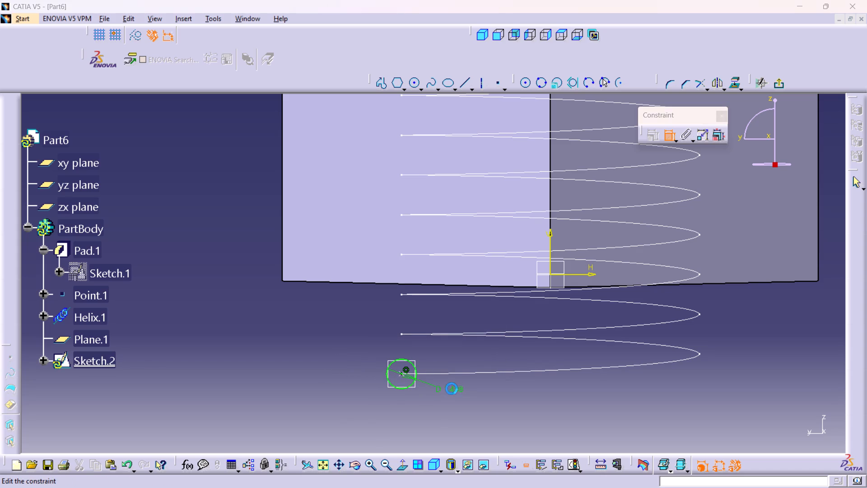
{"action": "type", "text": ".5"}
{"action": "key", "text": "Return"}
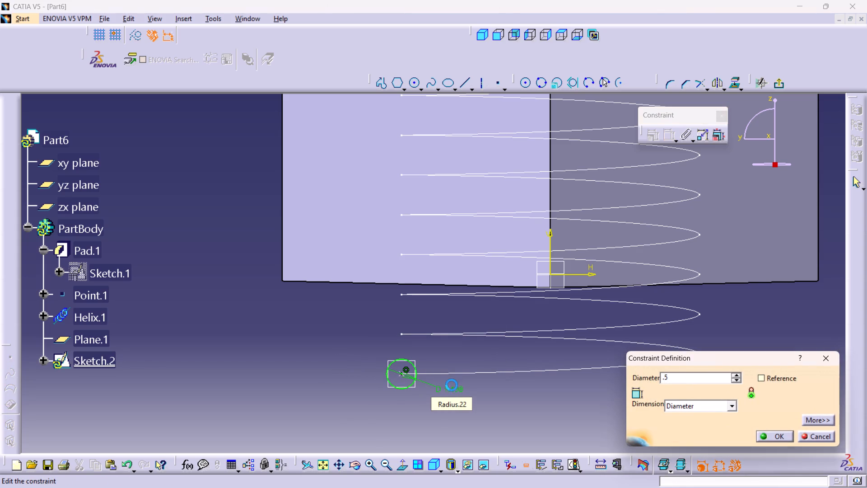
{"action": "left_click", "coordinate": [778, 82]}
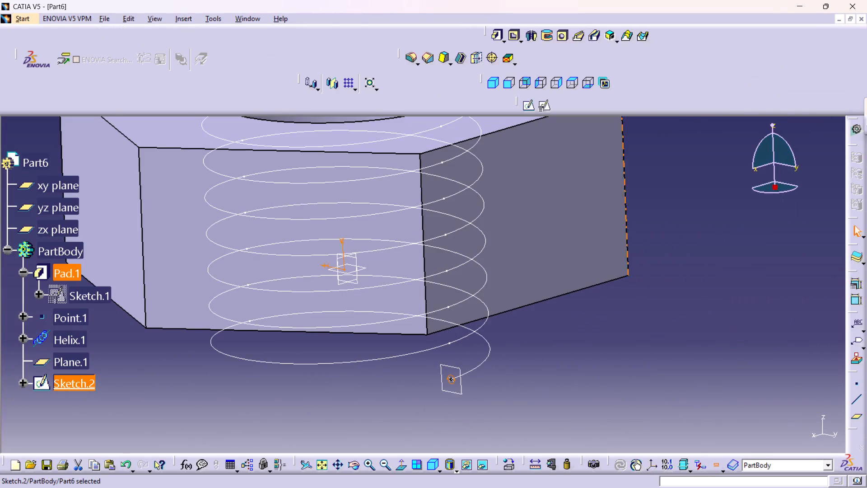
Cut the thread with a Slot, using the circle sketch as profile and the helix as centre curve, keeping the profile angle.
{"action": "middle_click_drag", "start_coordinate": [609, 235], "coordinate": [620, 270]}
{"action": "right_click", "coordinate": [609, 235]}
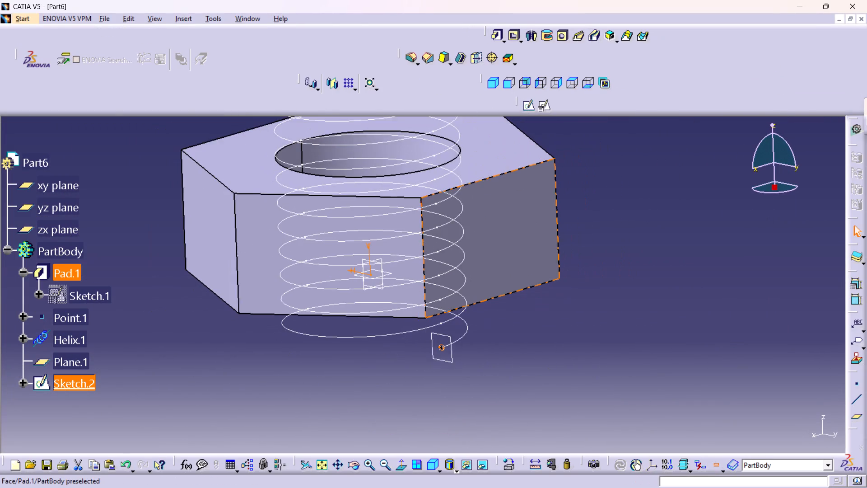
{"action": "middle_click_drag", "start_coordinate": [620, 270], "coordinate": [620, 271]}
{"action": "middle_click_drag", "start_coordinate": [643, 225], "coordinate": [645, 267]}
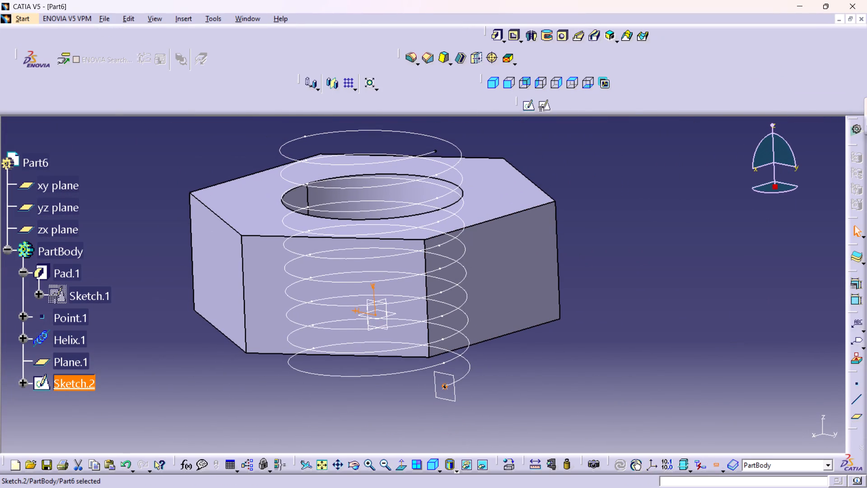
{"action": "left_click", "coordinate": [562, 387]}
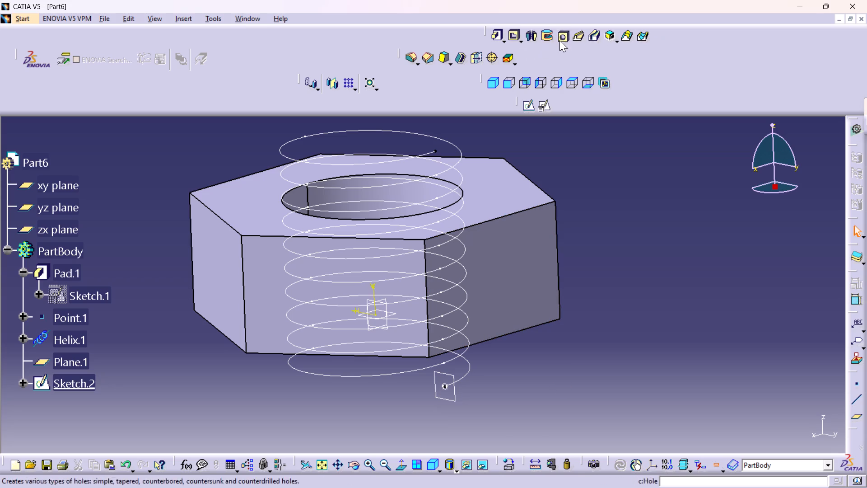
{"action": "left_click", "coordinate": [591, 37]}
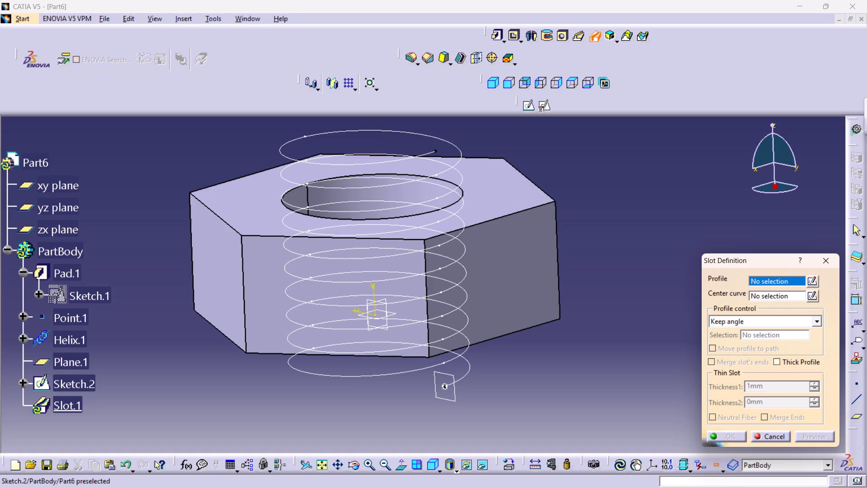
{"action": "left_click", "coordinate": [79, 384]}
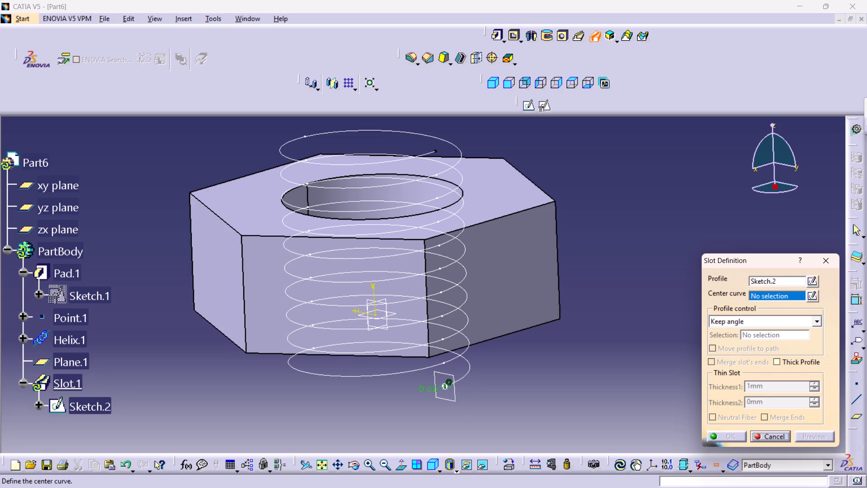
{"action": "left_click", "coordinate": [71, 339]}
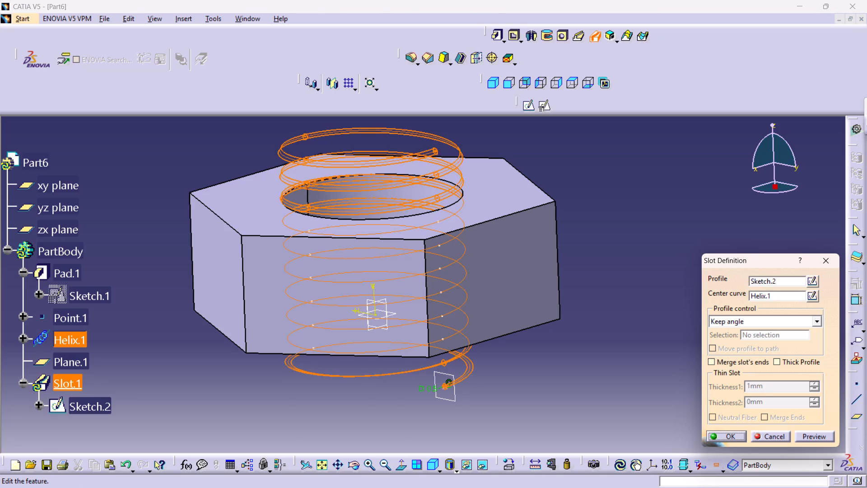
{"action": "left_click", "coordinate": [726, 435]}
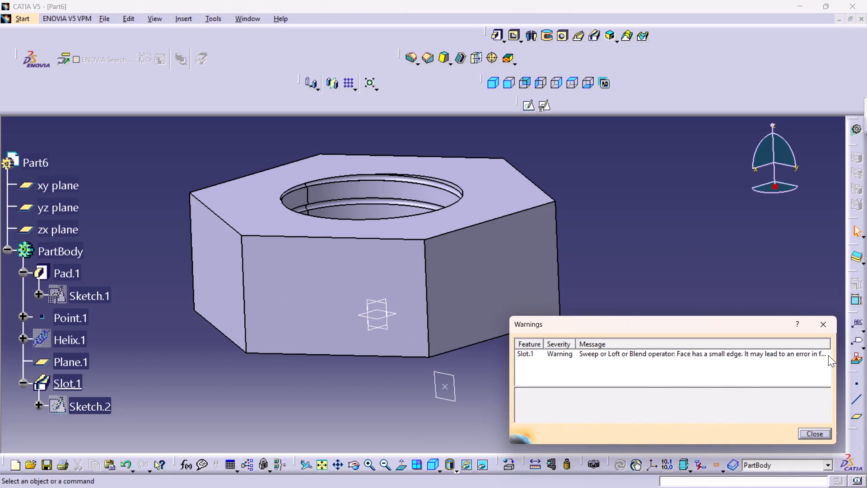
{"action": "left_click", "coordinate": [827, 325]}
Examine the thread cut inside the nut's hole from above and from below.
{"action": "middle_click_drag", "start_coordinate": [294, 309], "coordinate": [341, 341]}
{"action": "right_click_drag", "start_coordinate": [294, 309], "coordinate": [341, 341]}
{"action": "middle_click_drag", "start_coordinate": [465, 253], "coordinate": [494, 361]}
{"action": "right_click_drag", "start_coordinate": [465, 253], "coordinate": [494, 361]}
{"action": "middle_click_drag", "start_coordinate": [415, 374], "coordinate": [433, 326]}
{"action": "right_click_drag", "start_coordinate": [413, 371], "coordinate": [433, 326]}
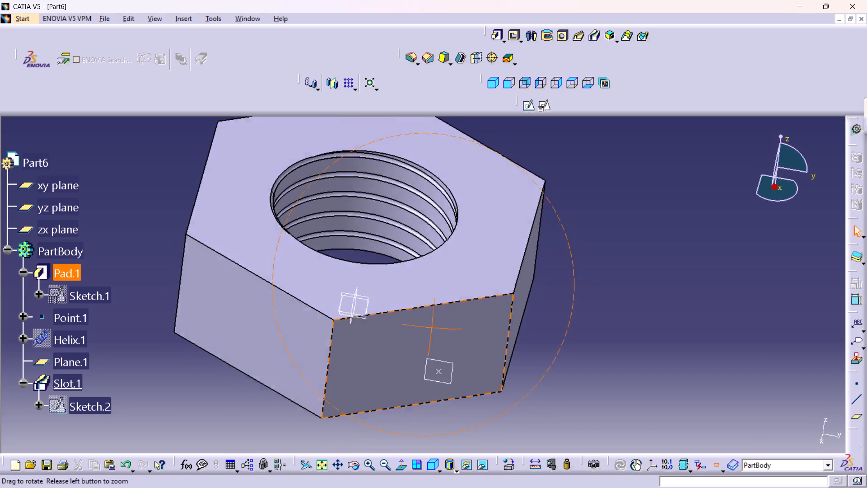
{"action": "middle_click_drag", "start_coordinate": [433, 326], "coordinate": [467, 199]}
{"action": "right_click_drag", "start_coordinate": [433, 326], "coordinate": [467, 199]}
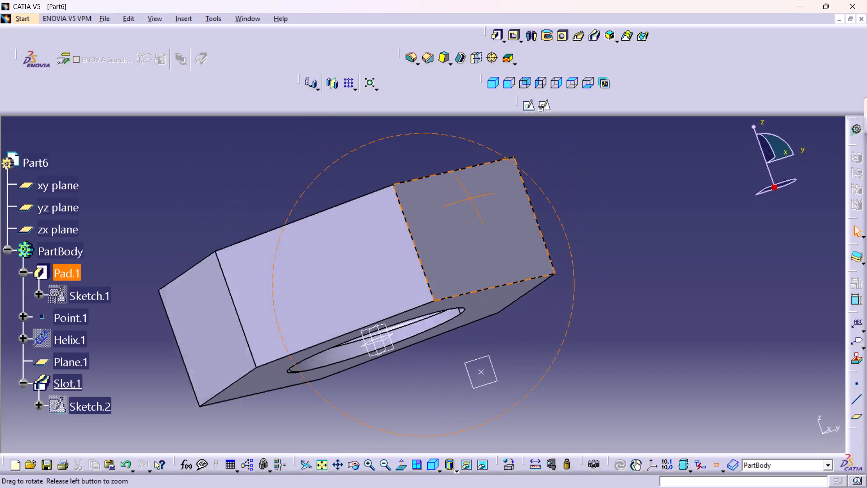
Undo the Slot that cut the thread along the helix.
{"action": "right_click_drag", "start_coordinate": [467, 199], "coordinate": [430, 272]}
{"action": "middle_click_drag", "start_coordinate": [467, 199], "coordinate": [430, 272]}
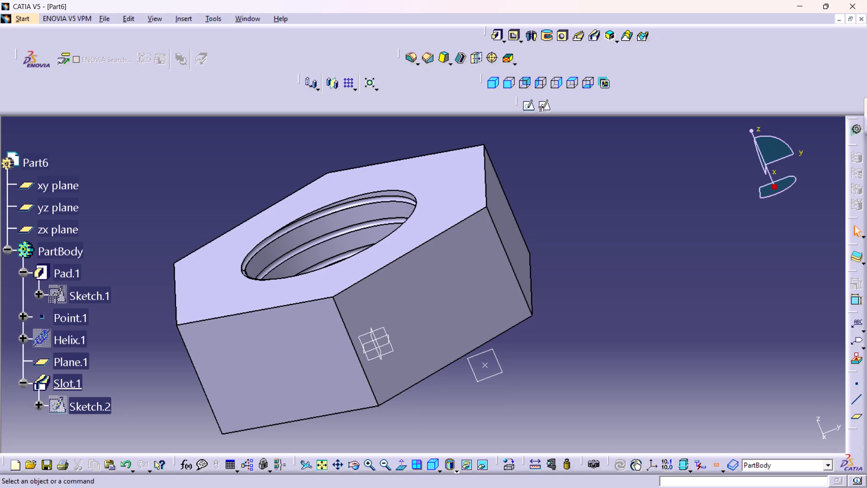
{"action": "key", "text": "ctrl+z"}
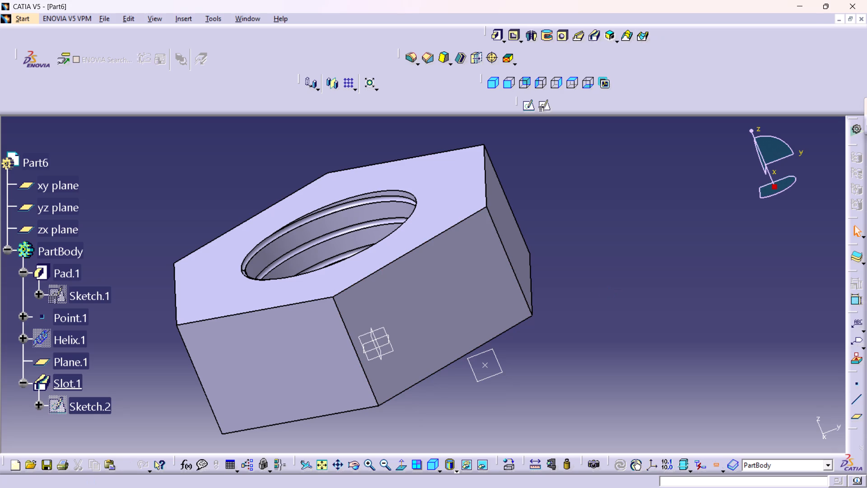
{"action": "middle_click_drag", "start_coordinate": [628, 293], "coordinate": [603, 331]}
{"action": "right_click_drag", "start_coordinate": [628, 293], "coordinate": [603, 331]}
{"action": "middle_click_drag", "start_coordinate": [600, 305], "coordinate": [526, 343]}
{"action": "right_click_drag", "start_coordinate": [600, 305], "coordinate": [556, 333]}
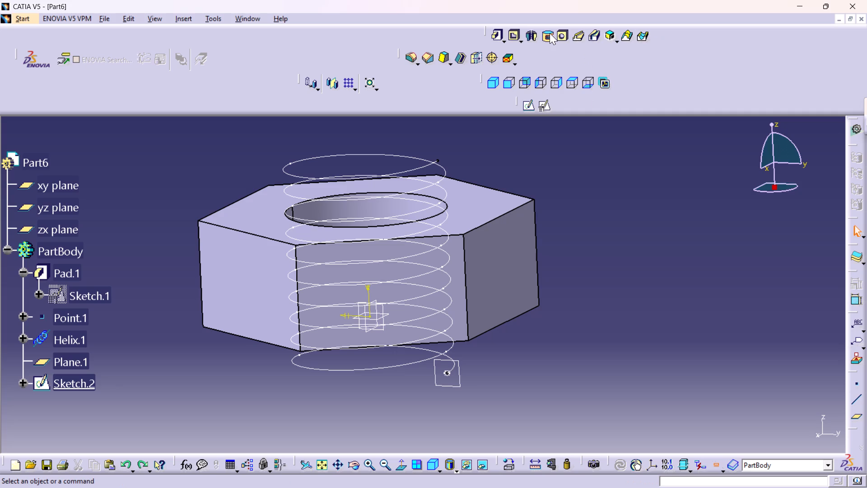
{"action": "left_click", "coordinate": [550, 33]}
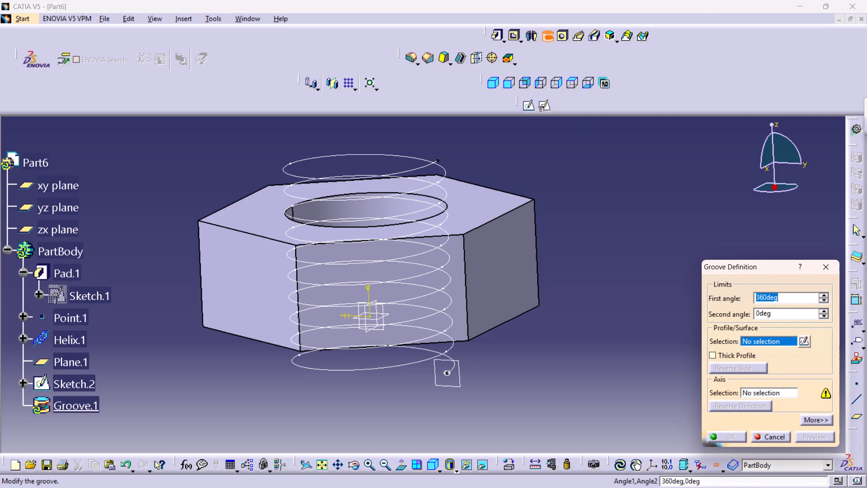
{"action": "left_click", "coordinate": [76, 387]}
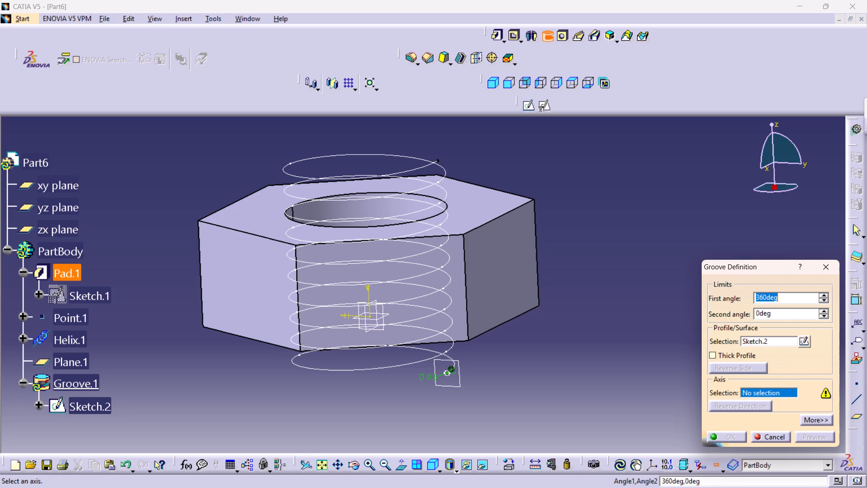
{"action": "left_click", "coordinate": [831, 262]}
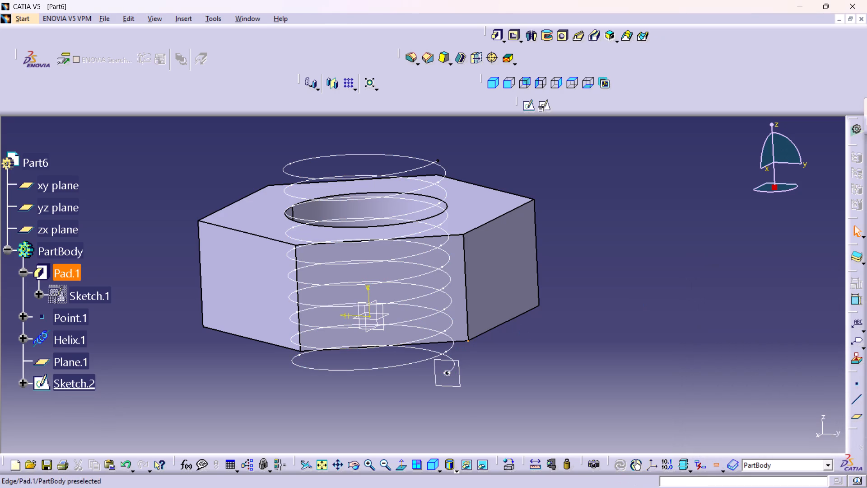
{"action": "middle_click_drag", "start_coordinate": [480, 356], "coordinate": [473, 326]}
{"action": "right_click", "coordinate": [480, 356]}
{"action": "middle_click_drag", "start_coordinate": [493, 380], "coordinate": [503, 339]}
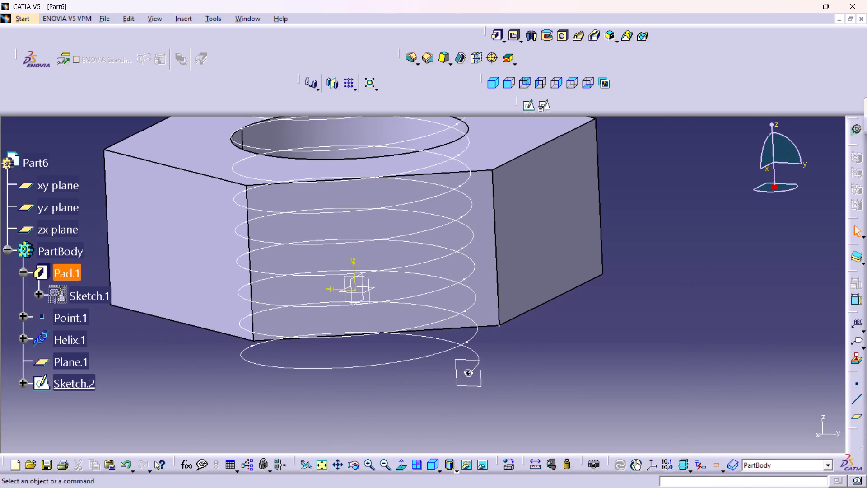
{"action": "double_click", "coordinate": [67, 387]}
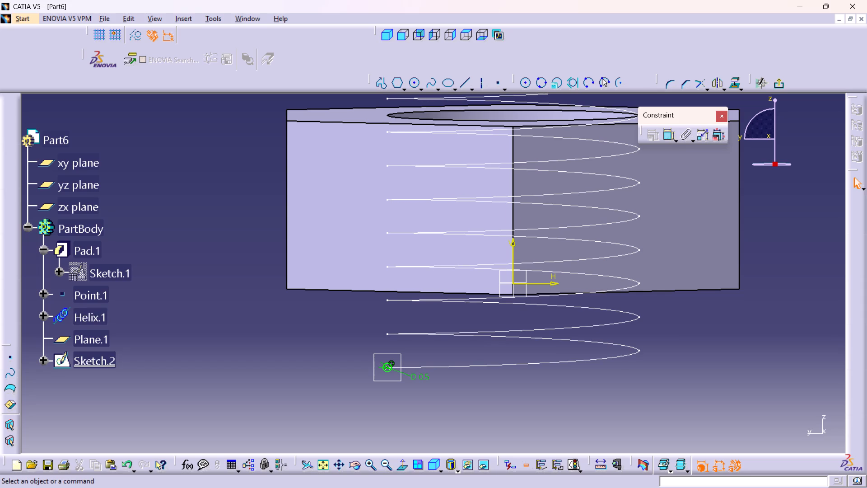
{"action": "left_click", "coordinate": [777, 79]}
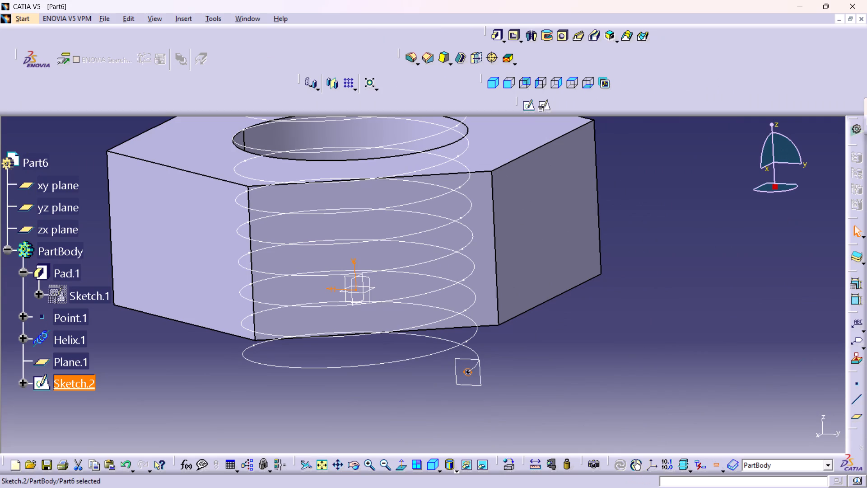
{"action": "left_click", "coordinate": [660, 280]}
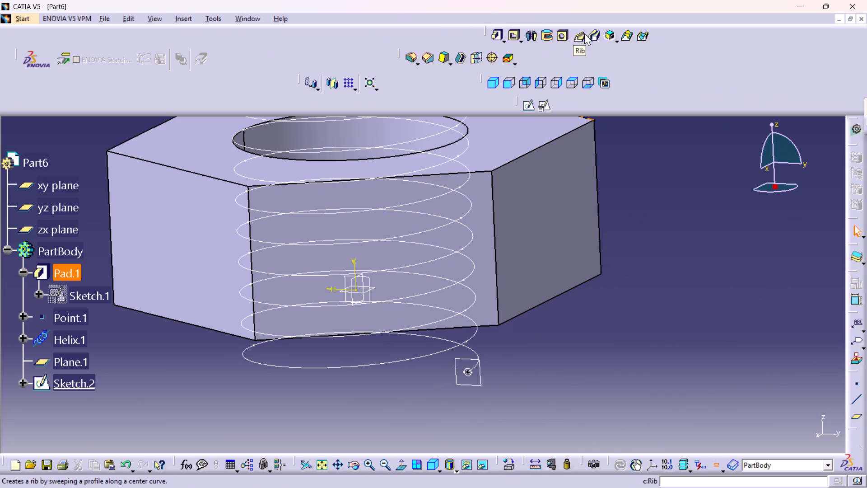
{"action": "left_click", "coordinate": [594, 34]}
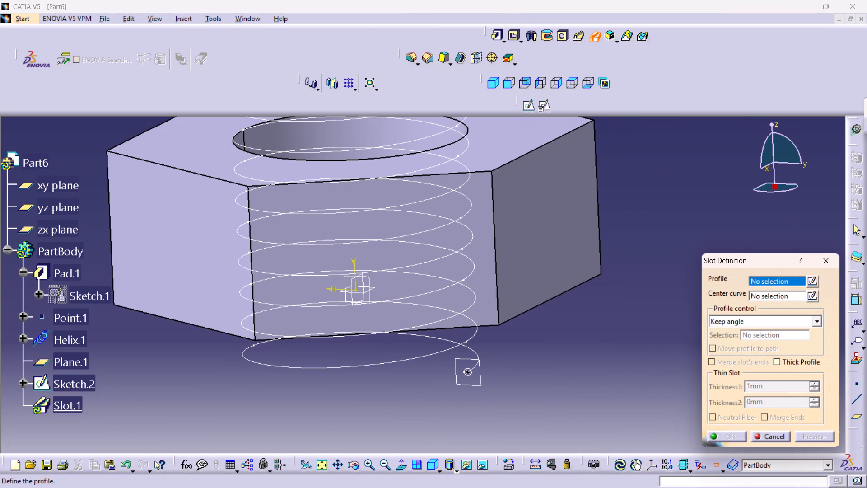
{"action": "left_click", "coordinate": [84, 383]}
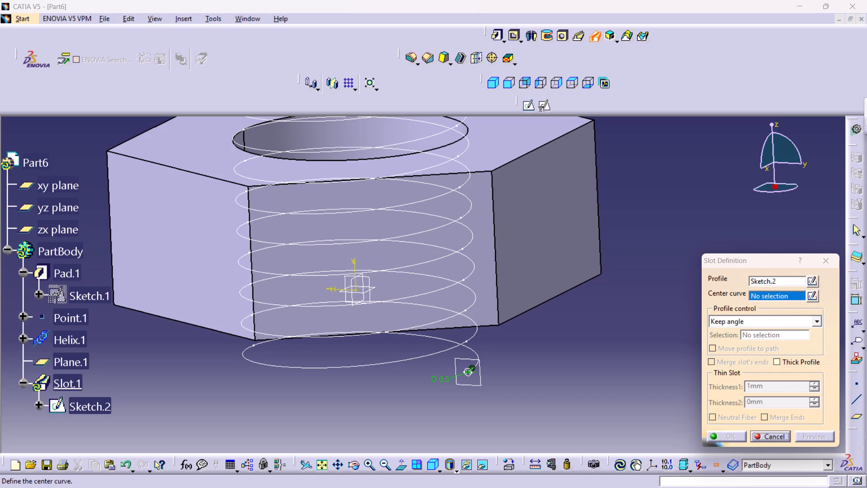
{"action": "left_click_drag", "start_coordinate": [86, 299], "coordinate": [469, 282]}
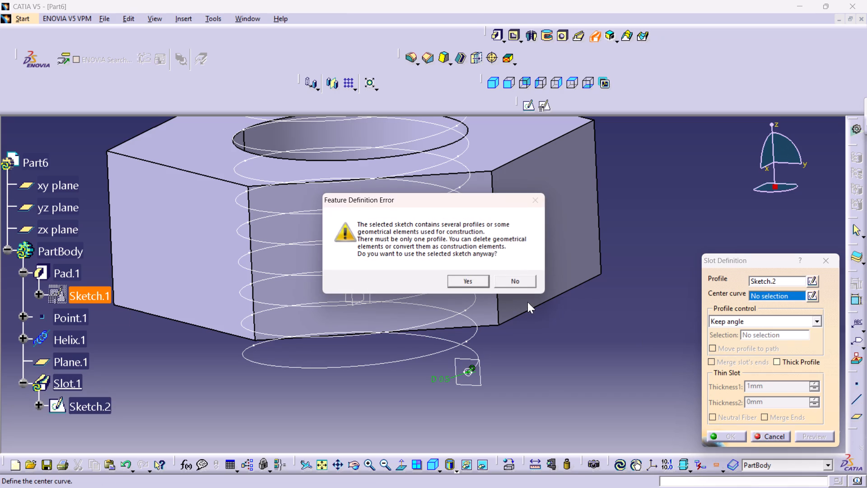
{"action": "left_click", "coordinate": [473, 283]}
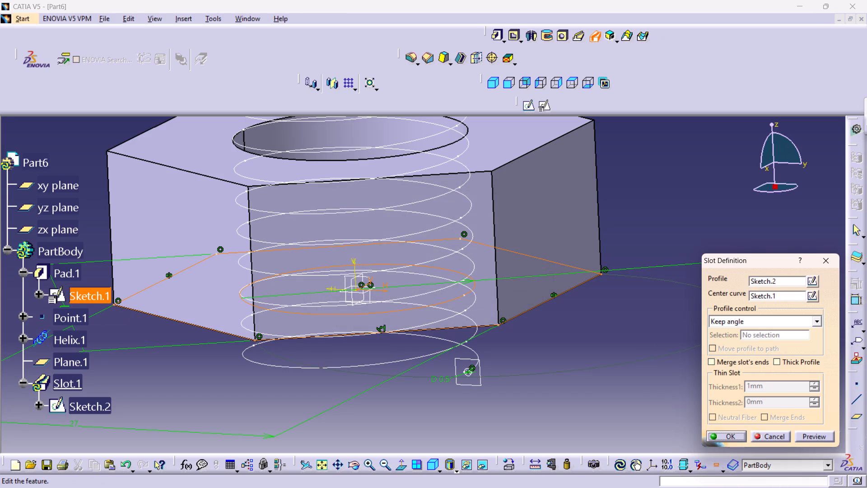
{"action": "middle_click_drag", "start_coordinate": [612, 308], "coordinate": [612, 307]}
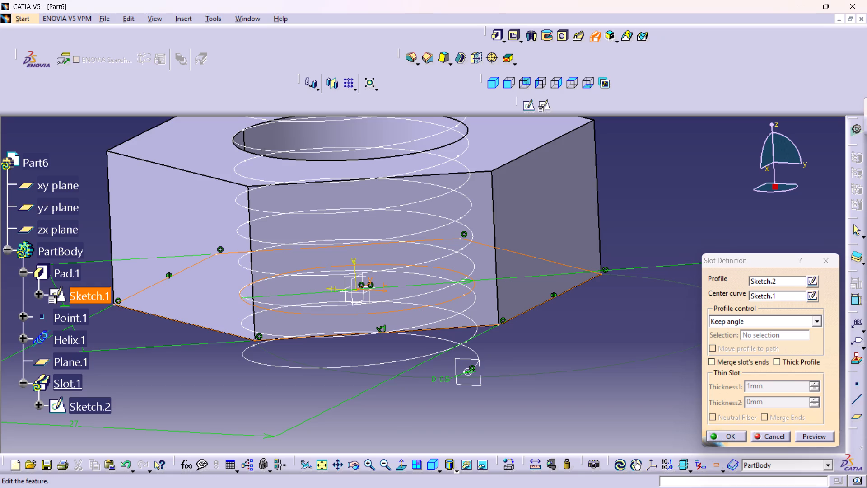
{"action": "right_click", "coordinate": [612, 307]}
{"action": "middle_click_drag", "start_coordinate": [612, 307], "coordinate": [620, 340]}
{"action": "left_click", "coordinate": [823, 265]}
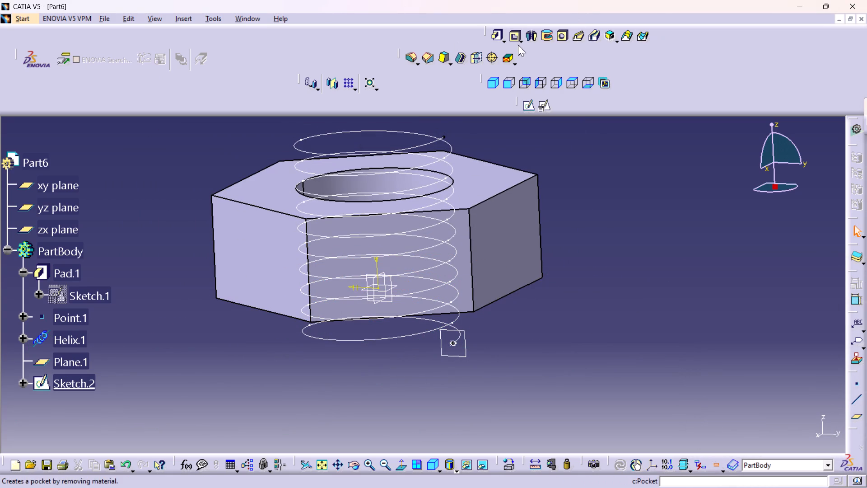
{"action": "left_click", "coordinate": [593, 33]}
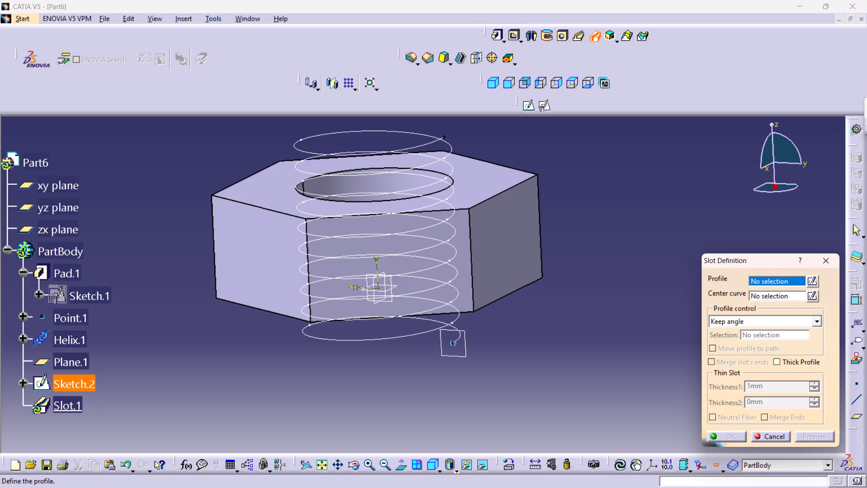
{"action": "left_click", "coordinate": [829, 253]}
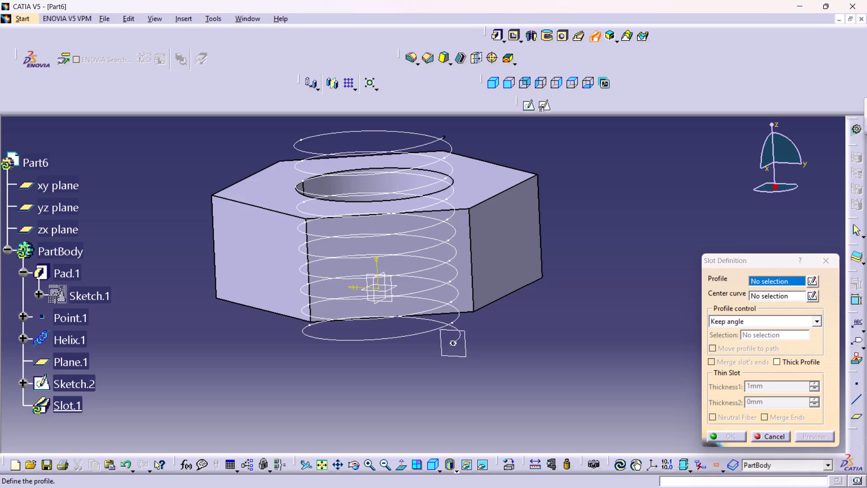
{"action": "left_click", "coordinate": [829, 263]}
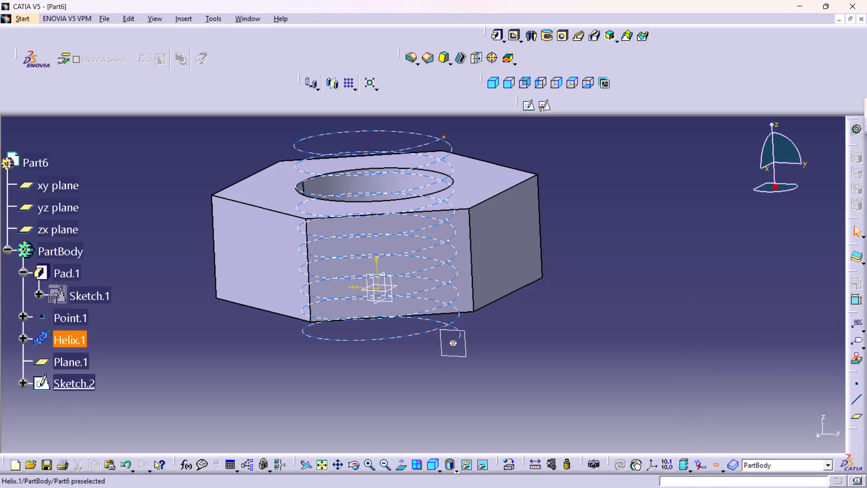
Edit the thread profile sketch at the helix's start, set the circle's diameter to 1 mm and exit the sketch.
{"action": "double_click", "coordinate": [64, 380]}
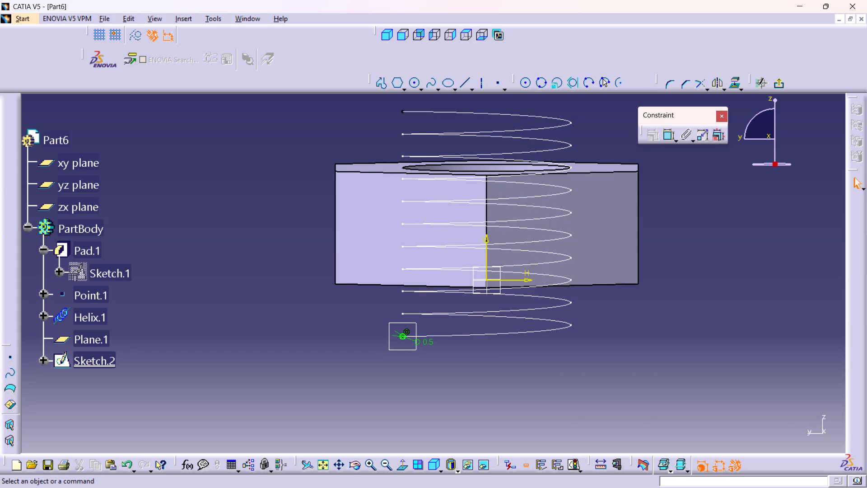
{"action": "middle_click_drag", "start_coordinate": [404, 343], "coordinate": [389, 318]}
{"action": "right_click", "coordinate": [403, 343]}
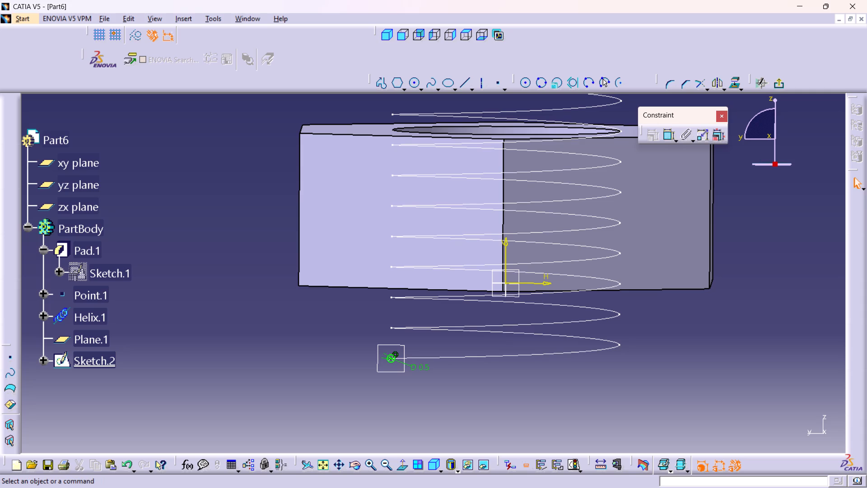
{"action": "scroll", "coordinate": [390, 365], "scroll_direction": "up", "scroll_amount": 1}
{"action": "middle_click_drag", "start_coordinate": [390, 365], "coordinate": [381, 311]}
{"action": "right_click", "coordinate": [391, 363]}
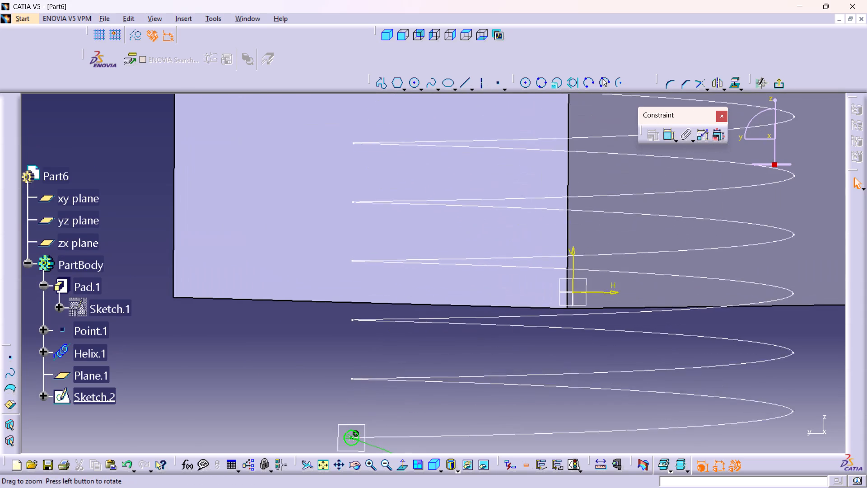
{"action": "middle_click_drag", "start_coordinate": [387, 375], "coordinate": [397, 306]}
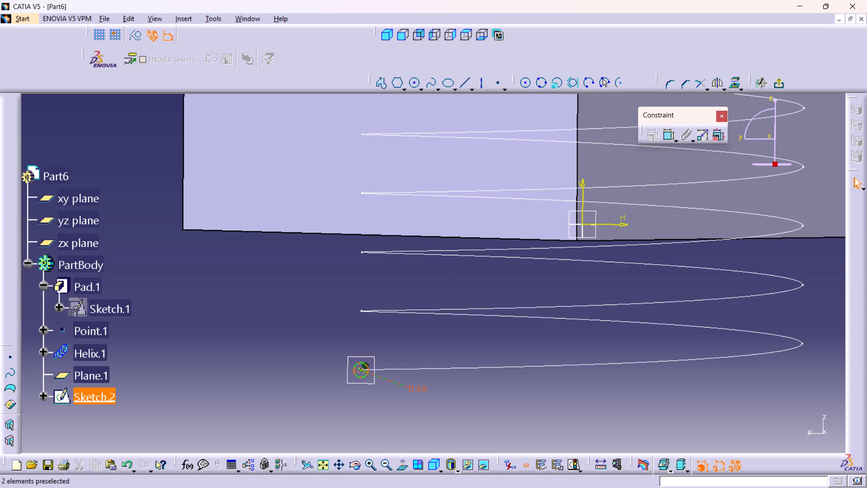
{"action": "double_click", "coordinate": [421, 390]}
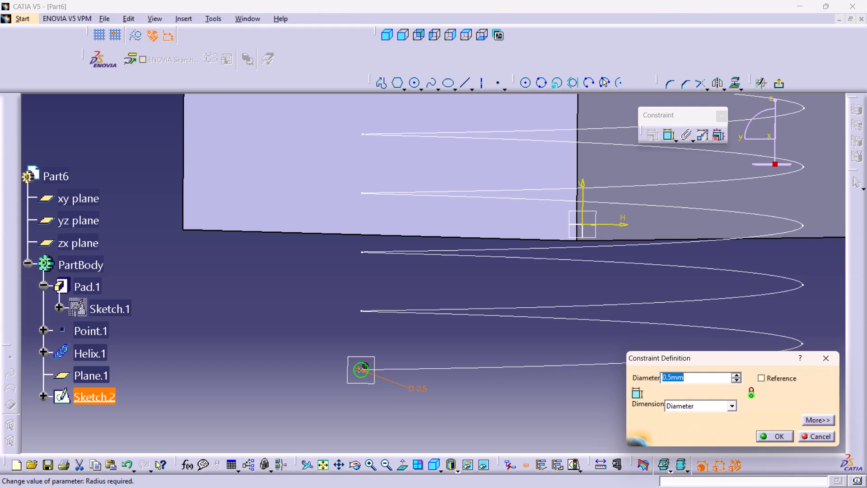
{"action": "key", "text": "1"}
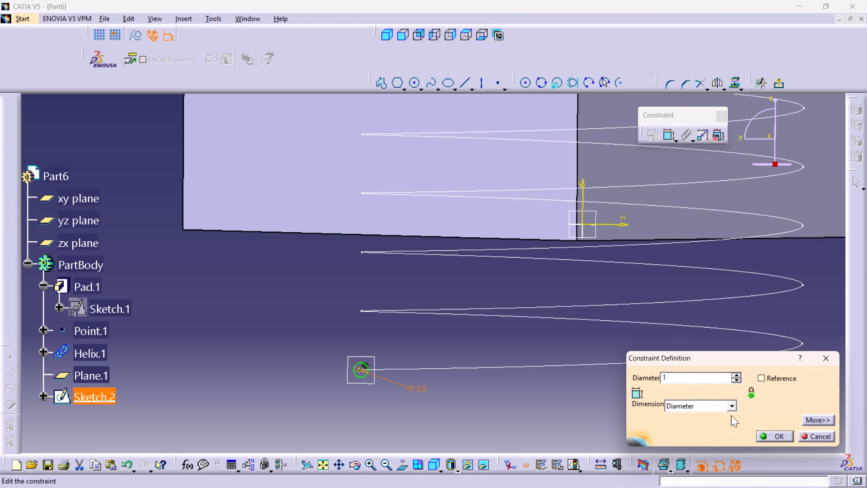
{"action": "left_click", "coordinate": [776, 434]}
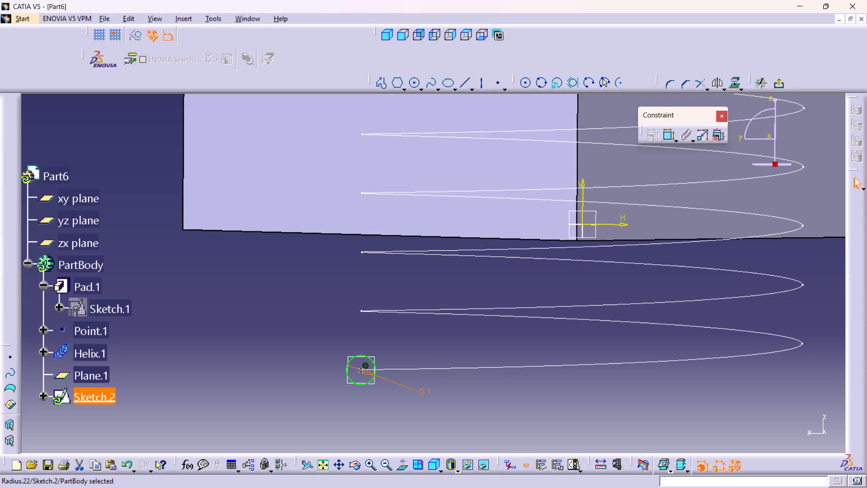
{"action": "scroll", "coordinate": [96, 363], "scroll_direction": "down", "scroll_amount": 1}
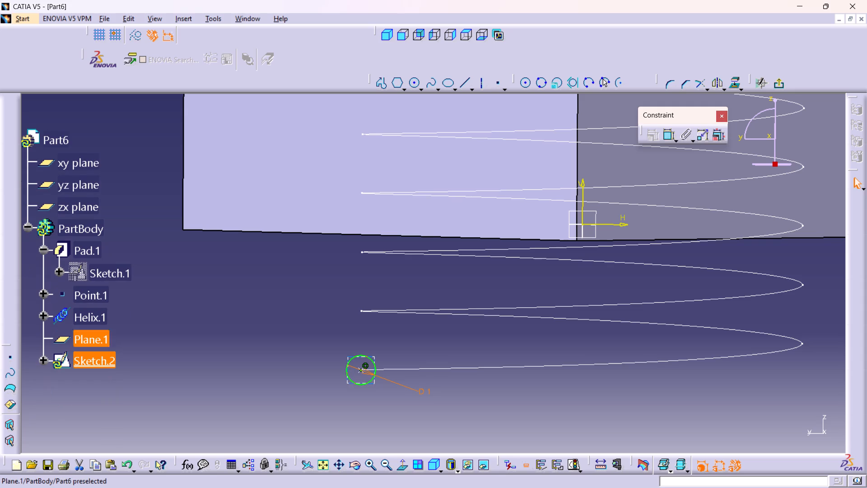
{"action": "left_click", "coordinate": [779, 82]}
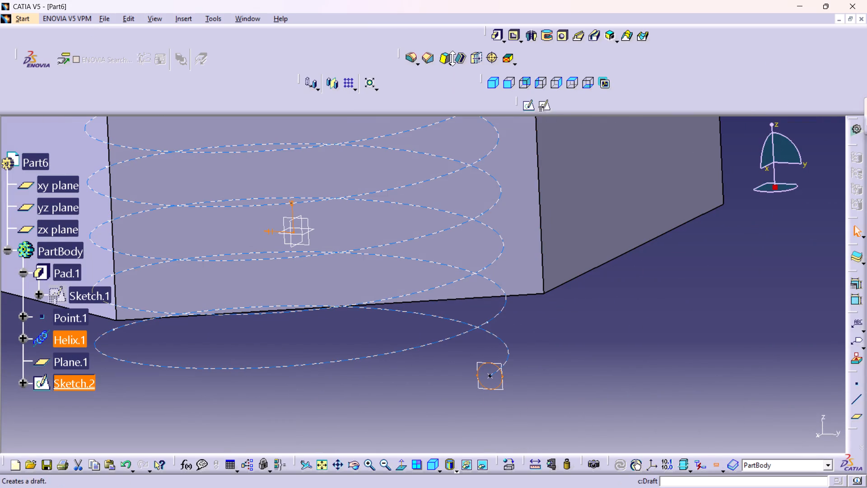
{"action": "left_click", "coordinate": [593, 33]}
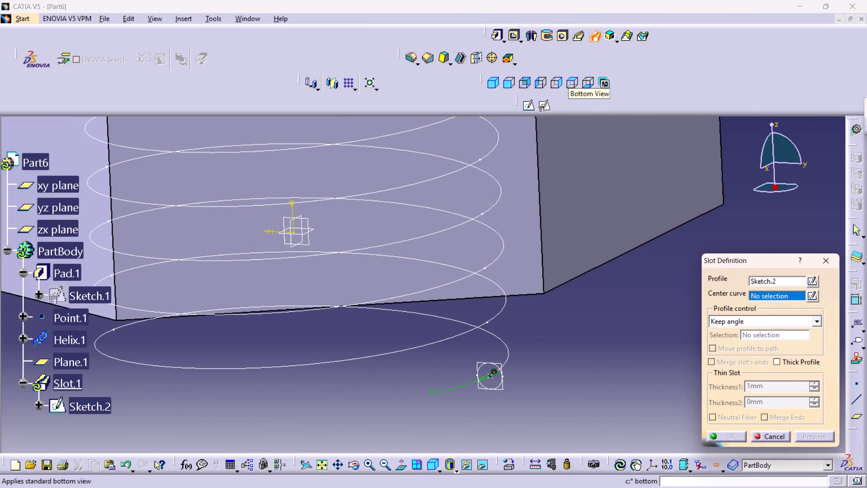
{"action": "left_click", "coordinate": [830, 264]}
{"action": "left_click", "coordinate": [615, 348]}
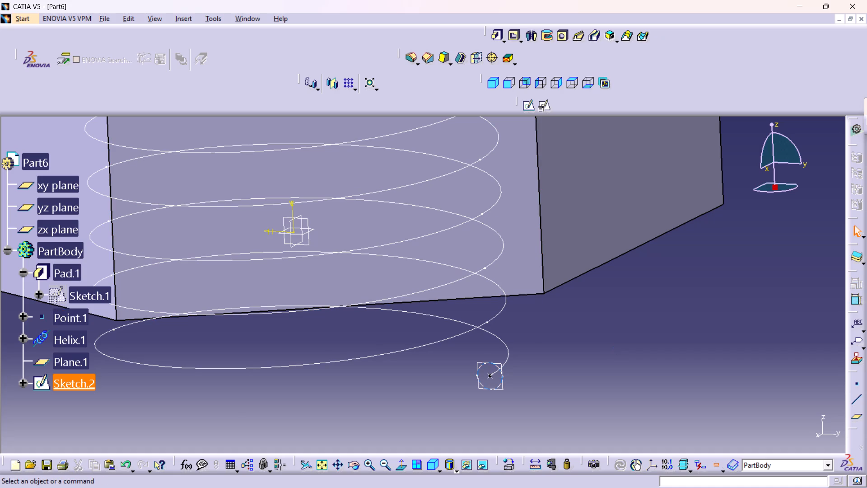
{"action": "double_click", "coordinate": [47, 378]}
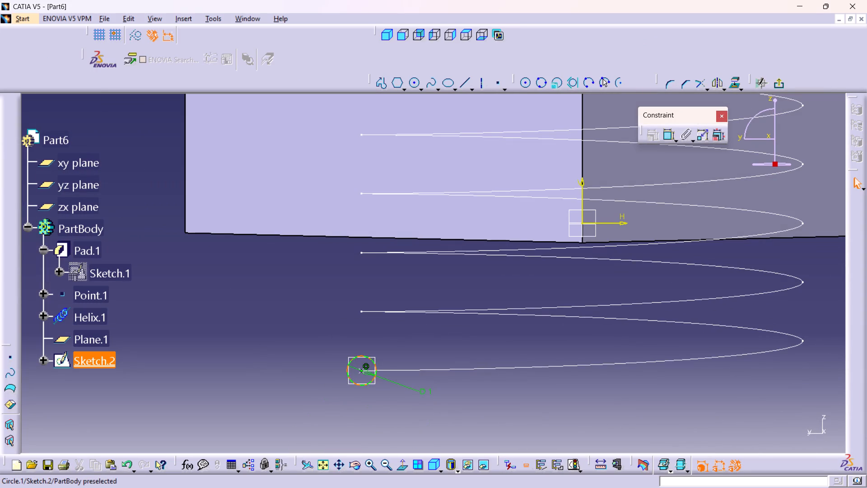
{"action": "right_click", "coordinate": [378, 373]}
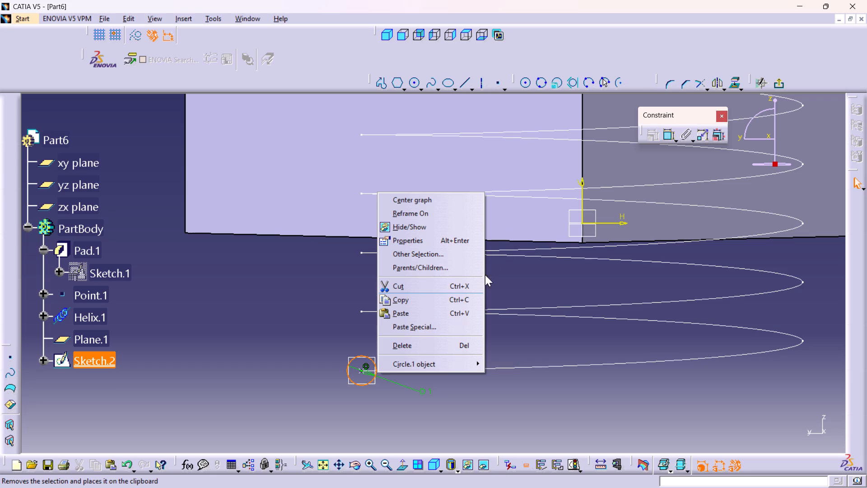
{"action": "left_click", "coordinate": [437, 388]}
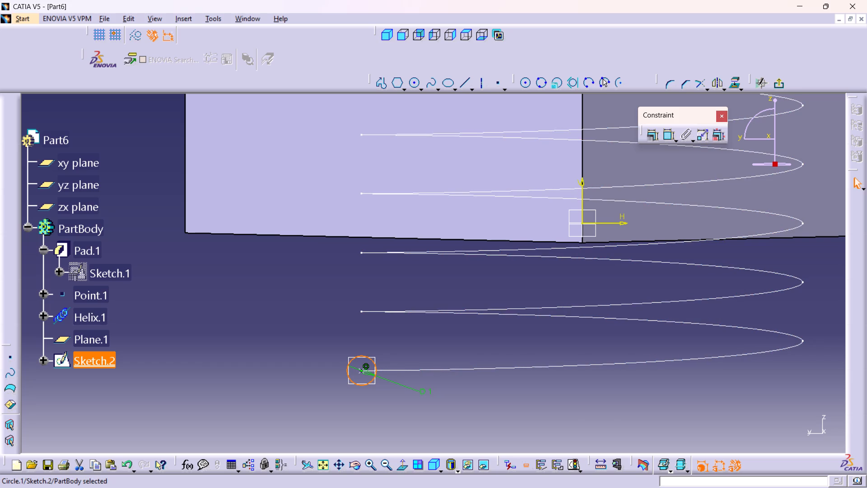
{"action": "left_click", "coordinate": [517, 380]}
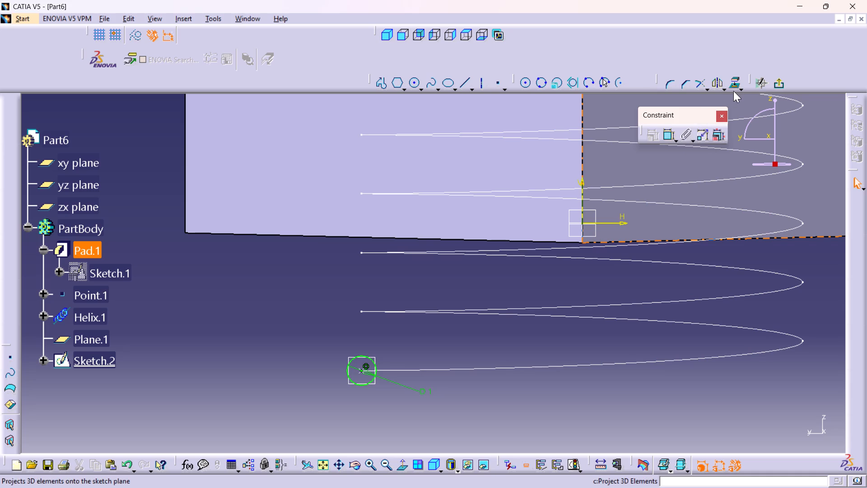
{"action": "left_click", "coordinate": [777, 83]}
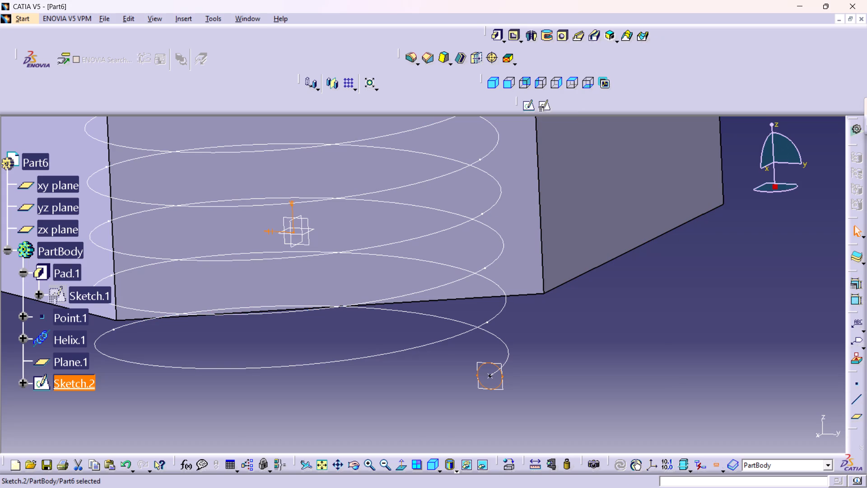
Cut the internal thread with a Slot, using the circle sketch as profile and the helix as centre curve, keeping the profile angle.
{"action": "left_click", "coordinate": [502, 367]}
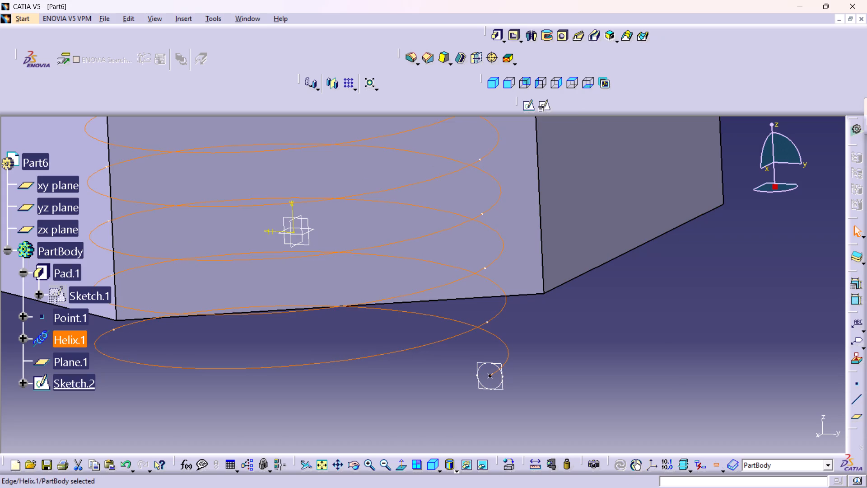
{"action": "left_click", "coordinate": [496, 366]}
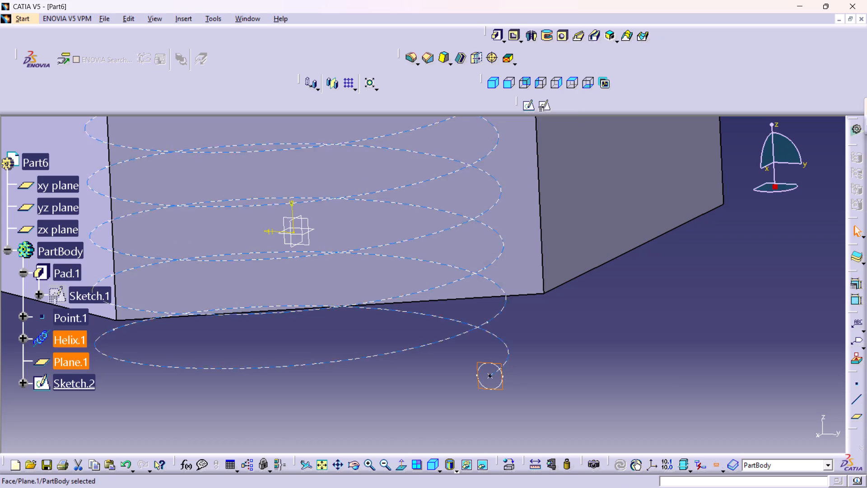
{"action": "left_click", "coordinate": [515, 357]}
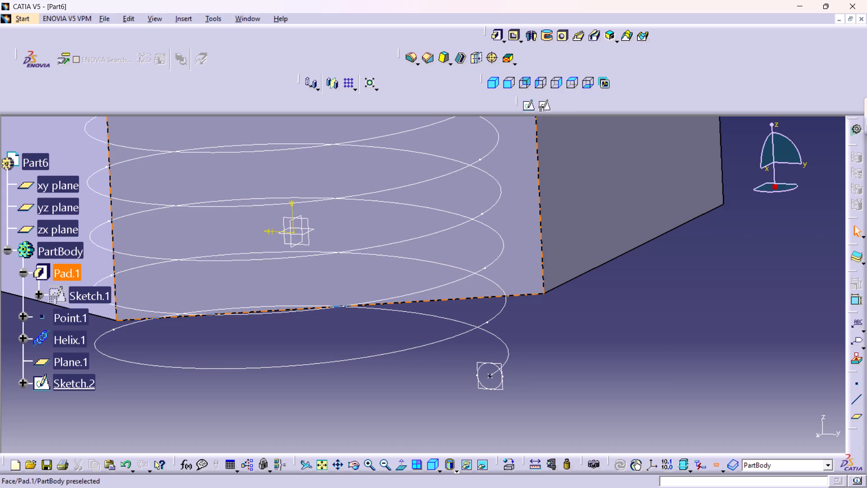
{"action": "double_click", "coordinate": [590, 39]}
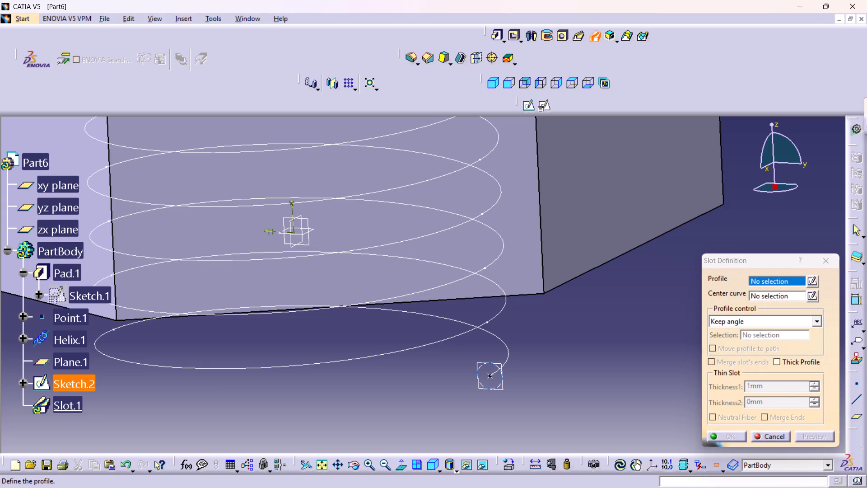
{"action": "left_click", "coordinate": [23, 380]}
{"action": "scroll", "coordinate": [70, 398], "scroll_direction": "down", "scroll_amount": 2}
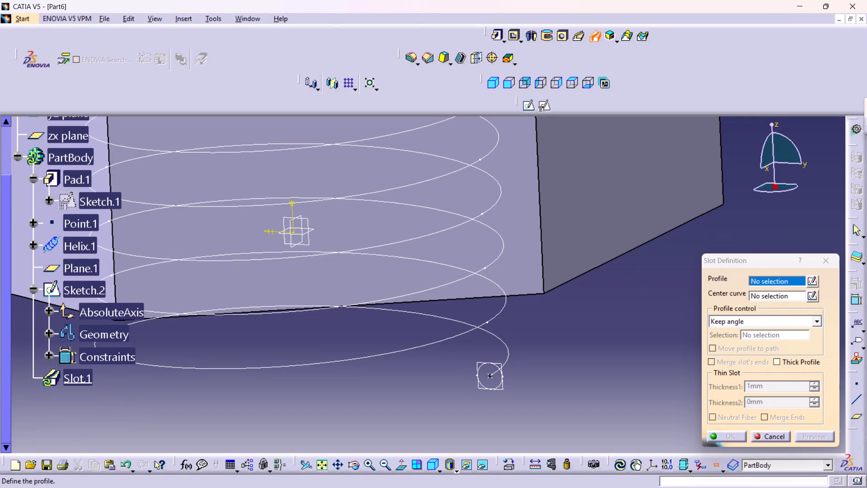
{"action": "scroll", "coordinate": [70, 397], "scroll_direction": "up", "scroll_amount": 1}
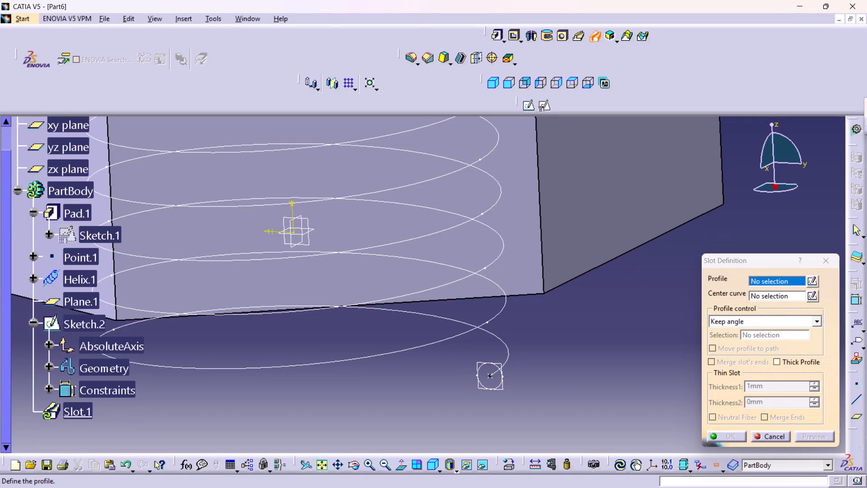
{"action": "double_click", "coordinate": [70, 324]}
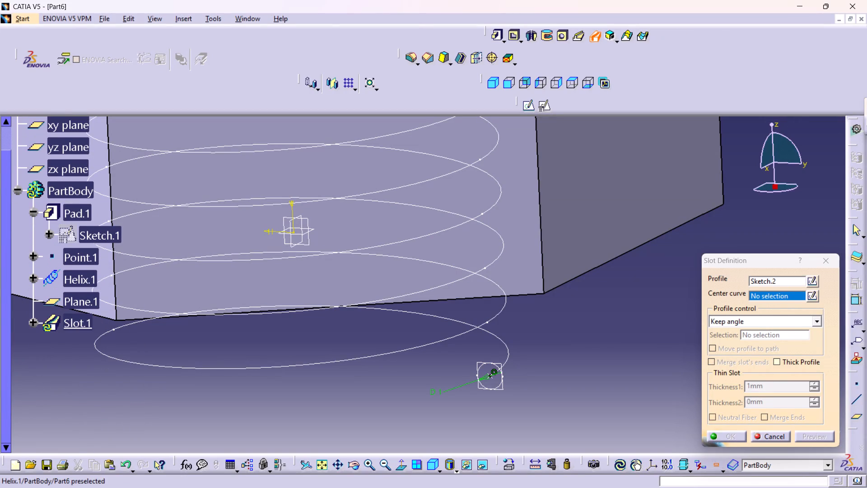
{"action": "left_click", "coordinate": [67, 284]}
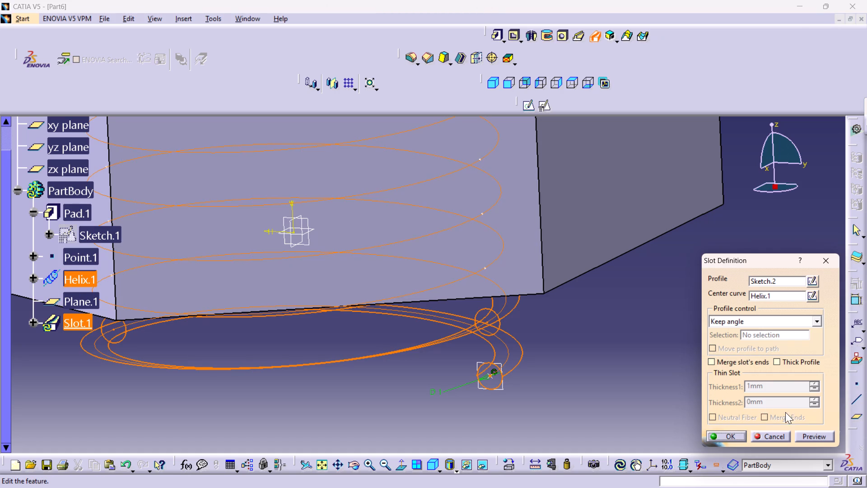
{"action": "left_click", "coordinate": [802, 433]}
{"action": "middle_click_drag", "start_coordinate": [571, 375], "coordinate": [579, 422]}
{"action": "right_click", "coordinate": [571, 374]}
{"action": "middle_click_drag", "start_coordinate": [503, 365], "coordinate": [524, 455]}
{"action": "middle_click_drag", "start_coordinate": [550, 409], "coordinate": [388, 435]}
{"action": "right_click_drag", "start_coordinate": [550, 408], "coordinate": [388, 435]}
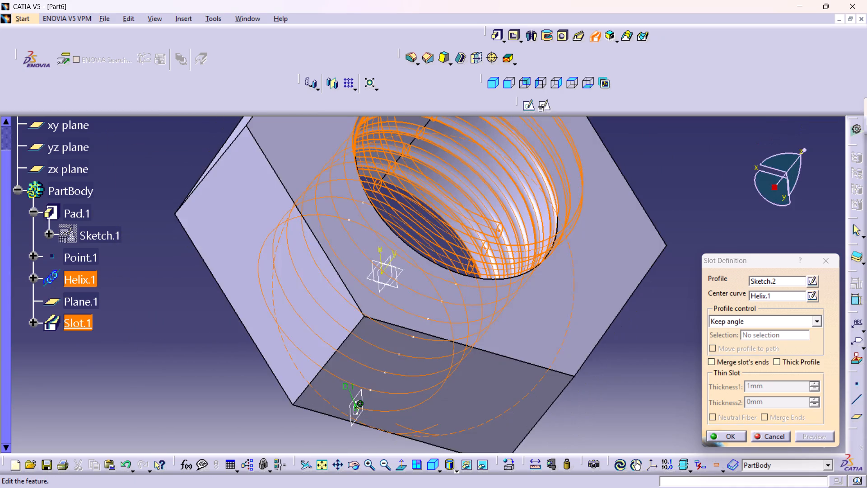
{"action": "right_click_drag", "start_coordinate": [388, 435], "coordinate": [457, 403]}
{"action": "middle_click_drag", "start_coordinate": [388, 435], "coordinate": [459, 404]}
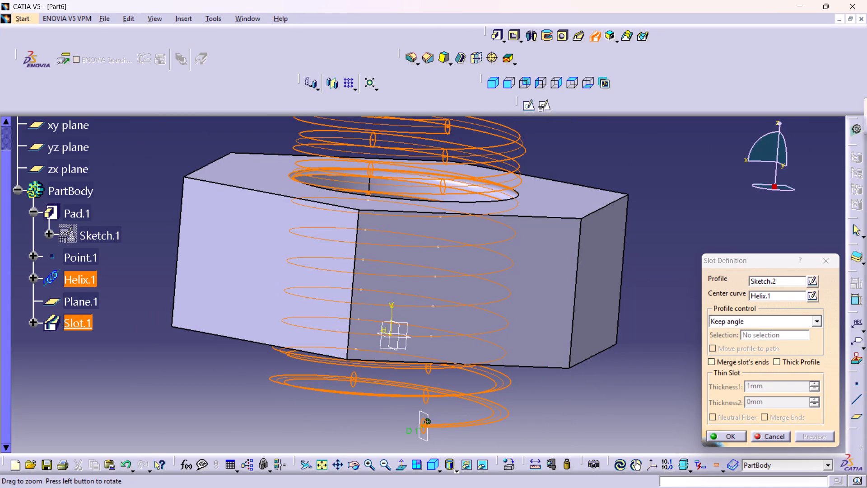
{"action": "left_click", "coordinate": [718, 435]}
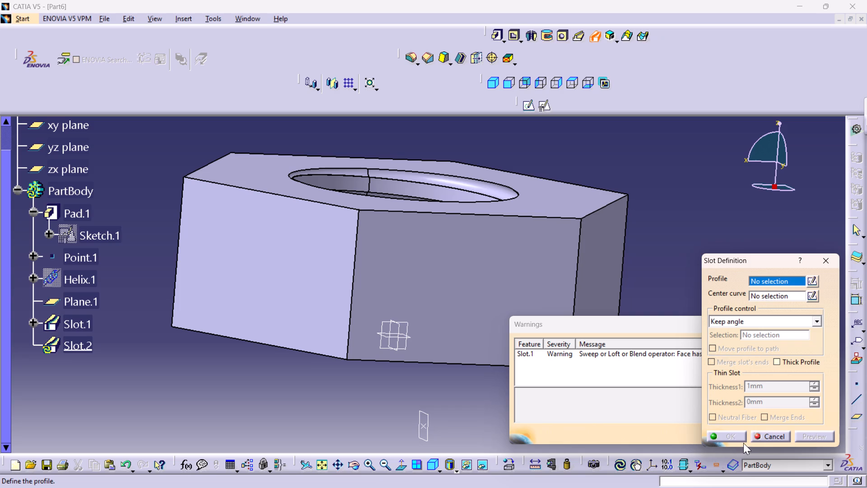
{"action": "left_click", "coordinate": [757, 436]}
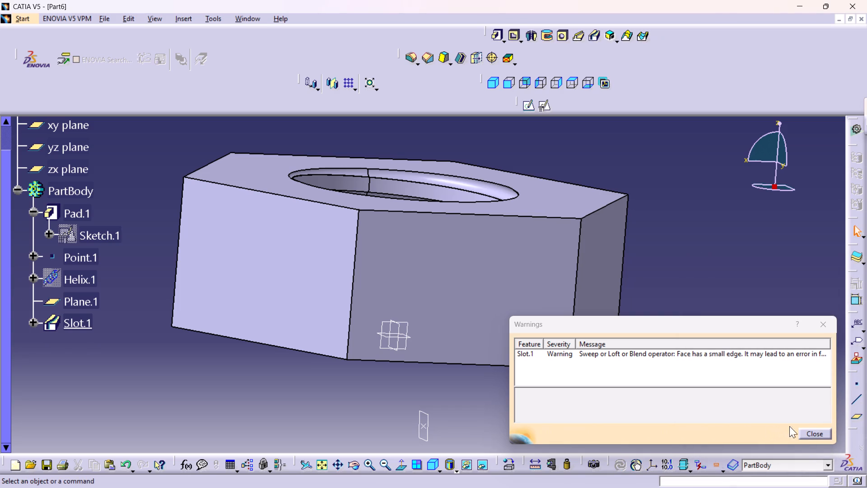
{"action": "left_click", "coordinate": [807, 431]}
Save the part in the CATIA folder under the name lock nut.
{"action": "middle_click_drag", "start_coordinate": [718, 357], "coordinate": [679, 421]}
{"action": "right_click_drag", "start_coordinate": [716, 360], "coordinate": [679, 421]}
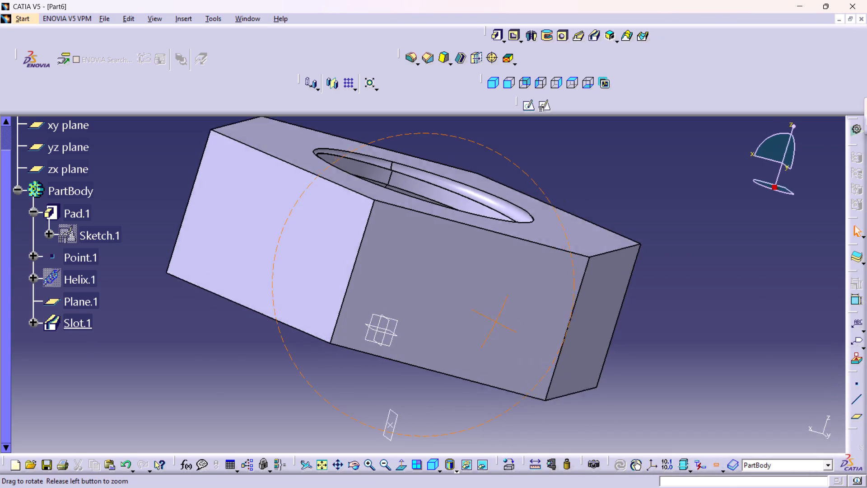
{"action": "right_click_drag", "start_coordinate": [679, 421], "coordinate": [616, 344]}
{"action": "middle_click_drag", "start_coordinate": [679, 421], "coordinate": [616, 344]}
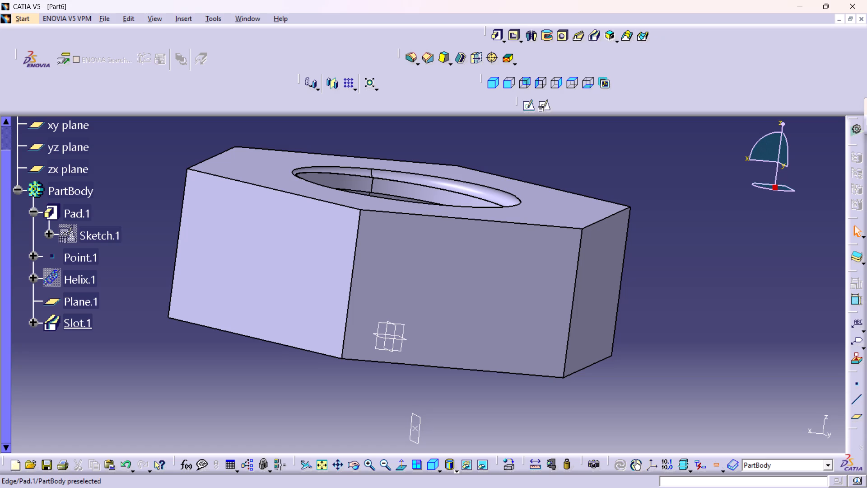
{"action": "middle_click_drag", "start_coordinate": [397, 302], "coordinate": [562, 353]}
{"action": "right_click_drag", "start_coordinate": [397, 302], "coordinate": [562, 353], "text": "ctrl"}
{"action": "key", "text": "ctrl+s"}
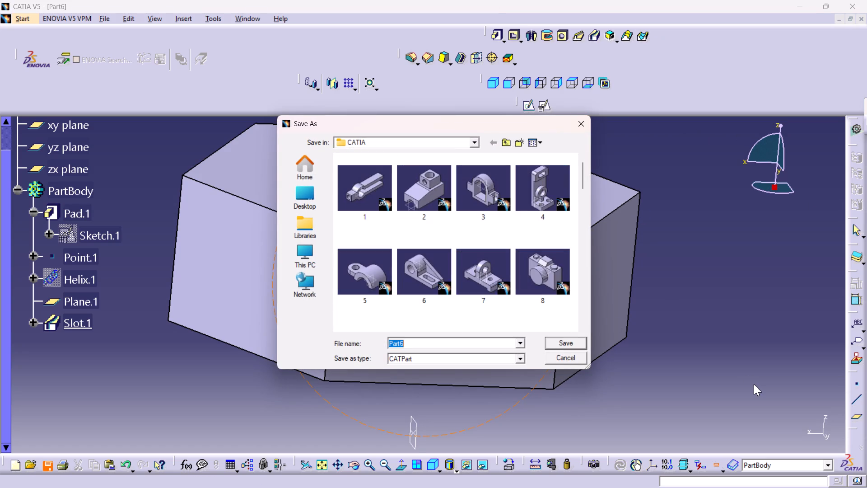
{"action": "type", "text": "loc"}
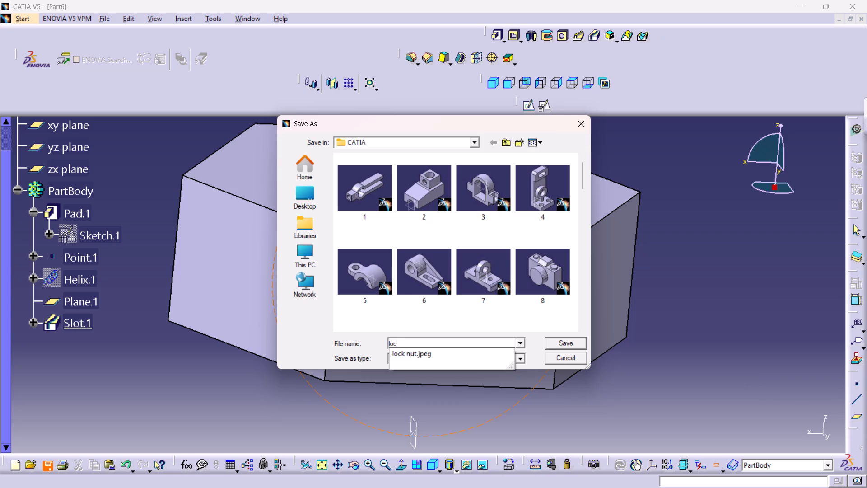
{"action": "type", "text": "k"}
{"action": "key", "text": "space"}
{"action": "type", "text": "nut"}
{"action": "left_click", "coordinate": [573, 344]}
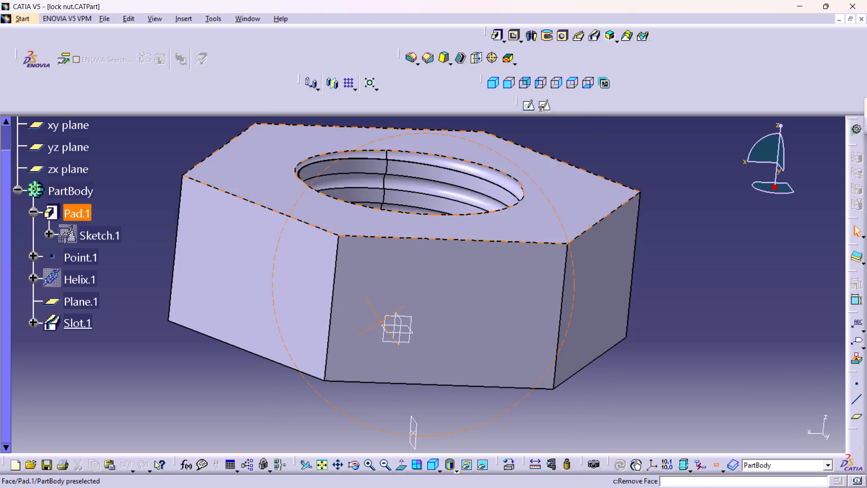
Hide the thread's reference plane and the helix start point below the nut.
{"action": "left_click", "coordinate": [453, 404]}
{"action": "middle_click_drag", "start_coordinate": [396, 325], "coordinate": [396, 327]}
{"action": "right_click", "coordinate": [396, 325]}
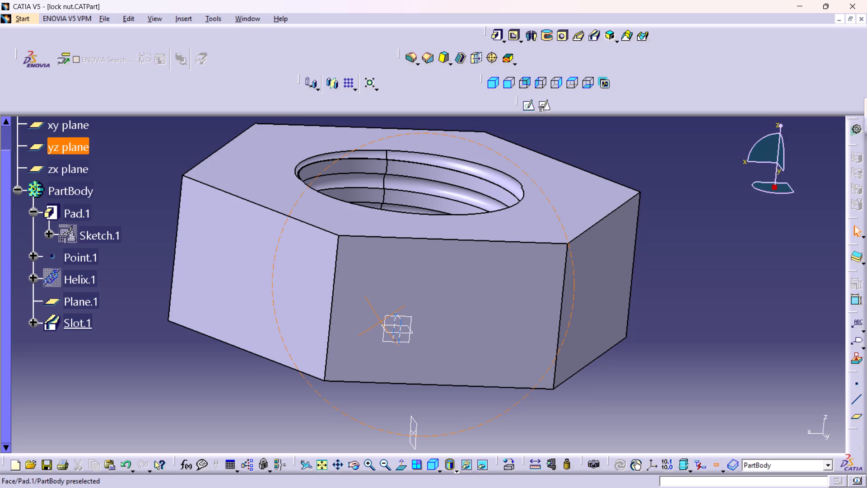
{"action": "middle_click_drag", "start_coordinate": [396, 327], "coordinate": [422, 378]}
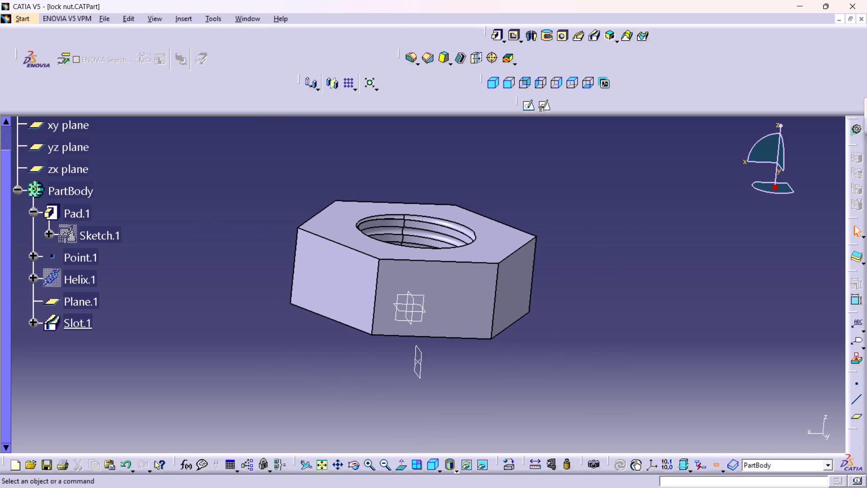
{"action": "right_click", "coordinate": [421, 361]}
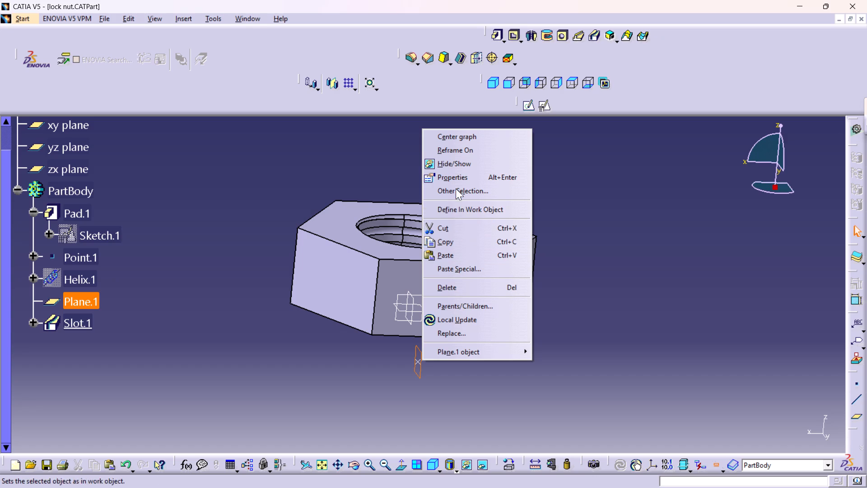
{"action": "left_click", "coordinate": [462, 161]}
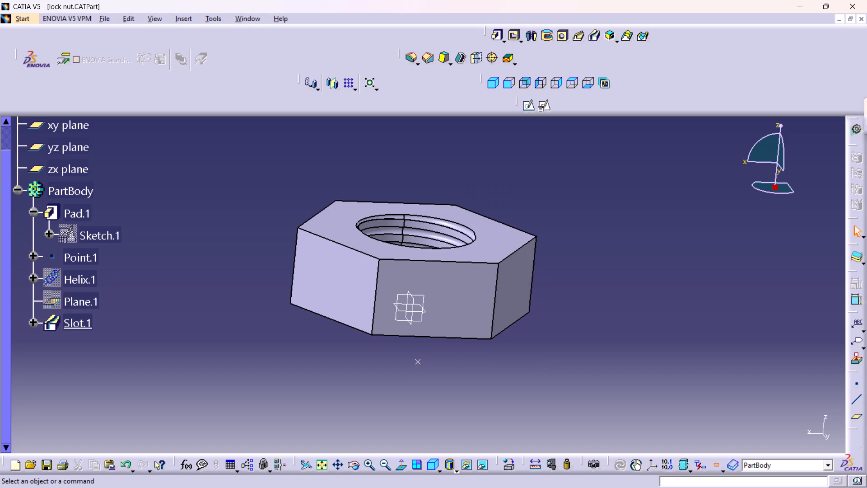
{"action": "right_click", "coordinate": [415, 362]}
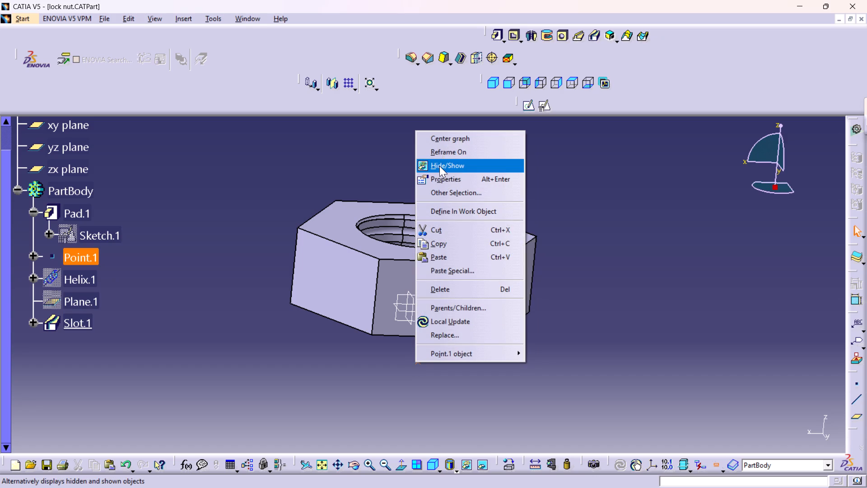
{"action": "left_click", "coordinate": [439, 166]}
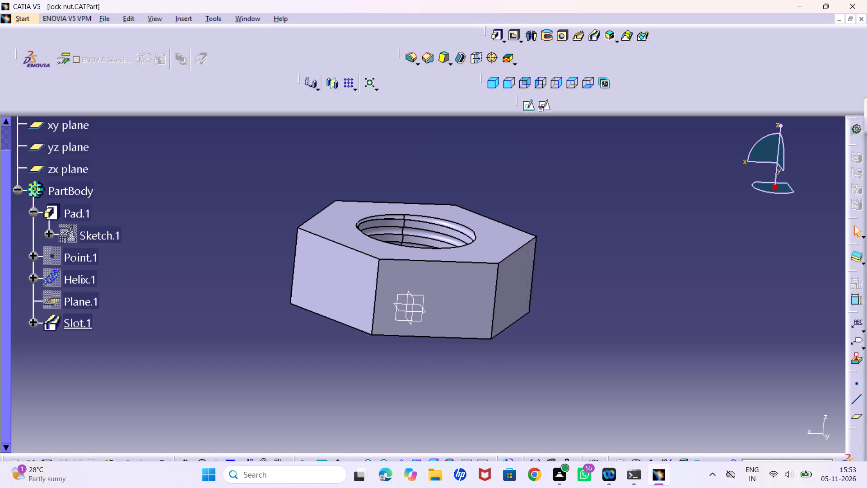
Open the existing nut part from the CATIA folder.
{"action": "double_click", "coordinate": [35, 467]}
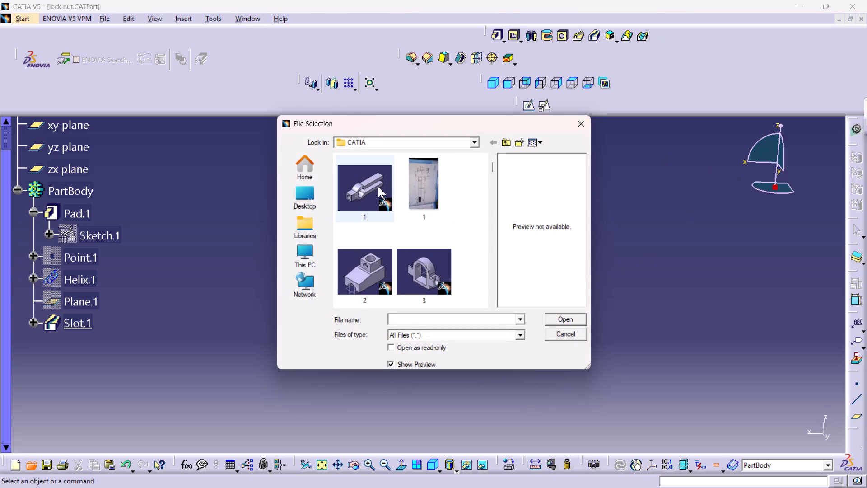
{"action": "scroll", "coordinate": [378, 187], "scroll_direction": "down", "scroll_amount": 5}
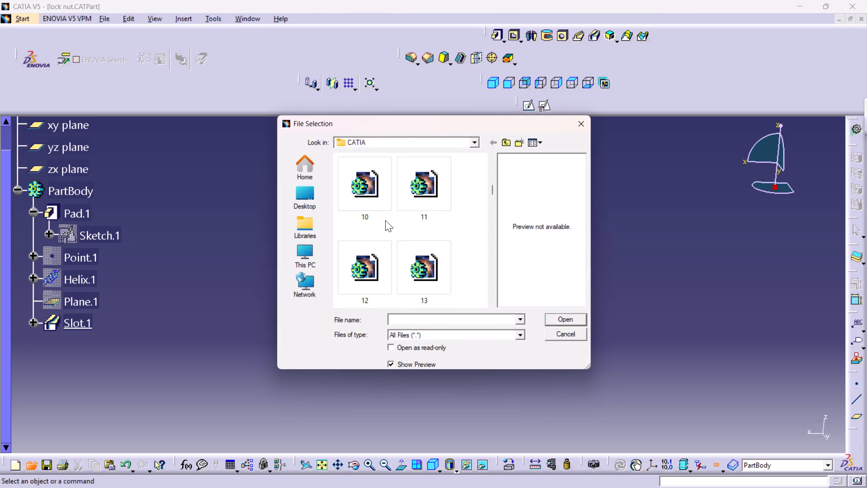
{"action": "scroll", "coordinate": [385, 220], "scroll_direction": "down", "scroll_amount": 8}
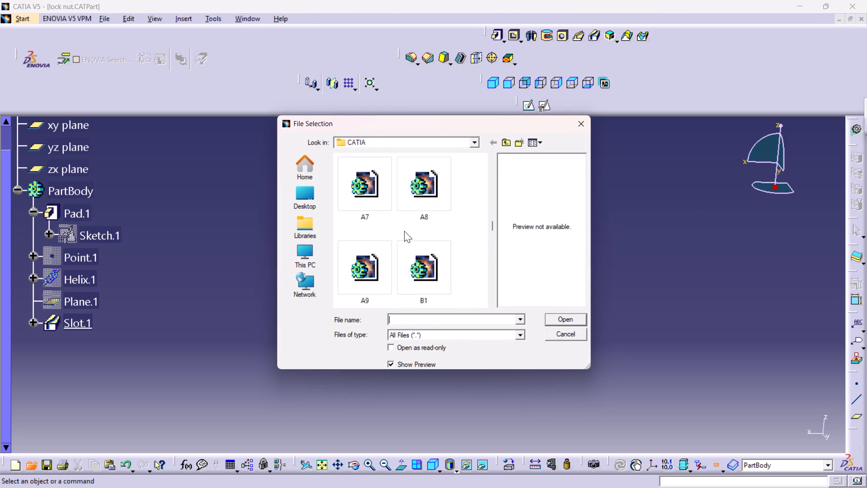
{"action": "scroll", "coordinate": [404, 231], "scroll_direction": "down", "scroll_amount": 10}
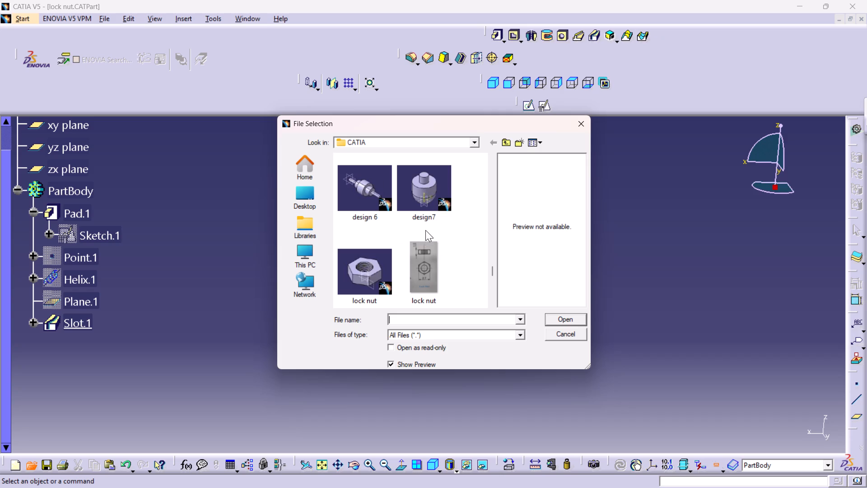
{"action": "scroll", "coordinate": [425, 230], "scroll_direction": "down", "scroll_amount": 3}
{"action": "scroll", "coordinate": [407, 212], "scroll_direction": "up", "scroll_amount": 2}
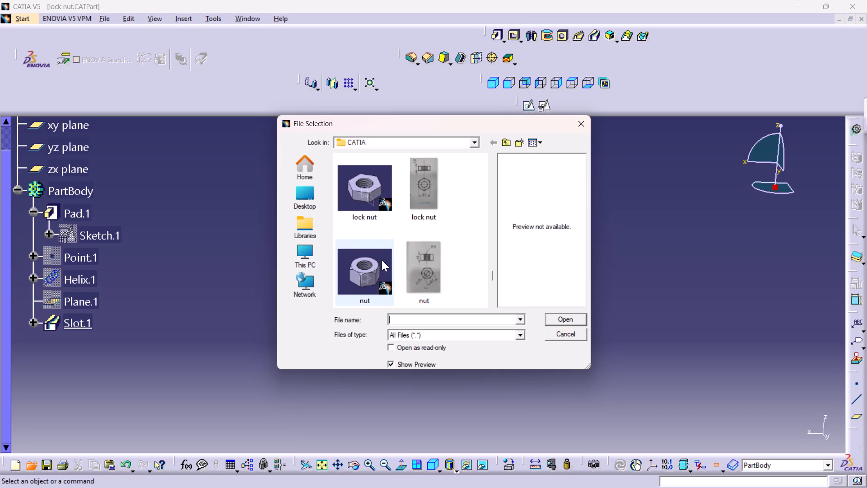
{"action": "double_click", "coordinate": [363, 271]}
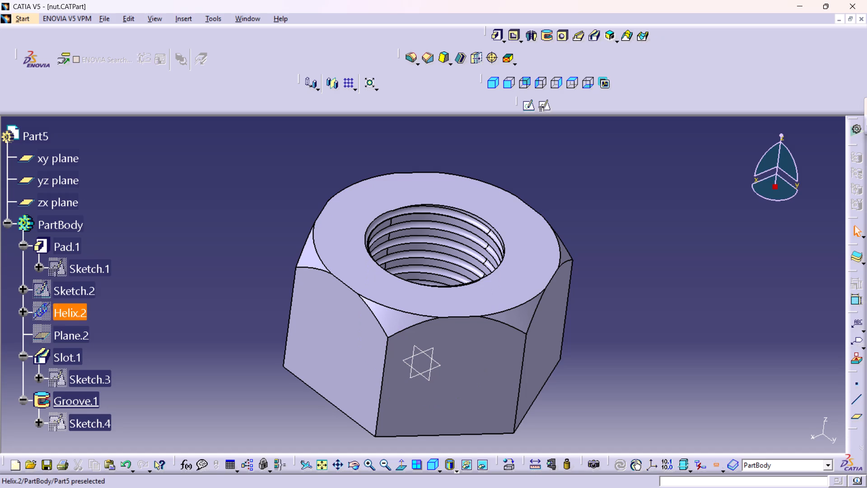
Examine the opened nut's Sketch.2, the Groove's triangular profile sketch and the Slot's circle profile sketch.
{"action": "double_click", "coordinate": [72, 294]}
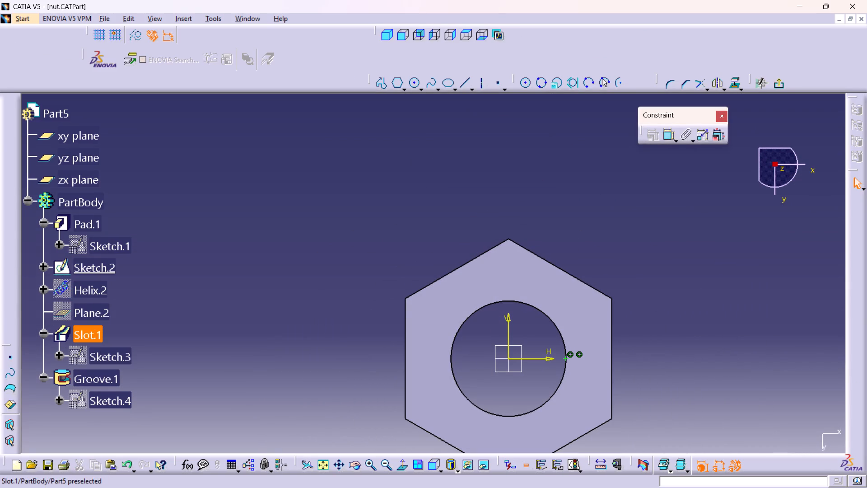
{"action": "double_click", "coordinate": [117, 394]}
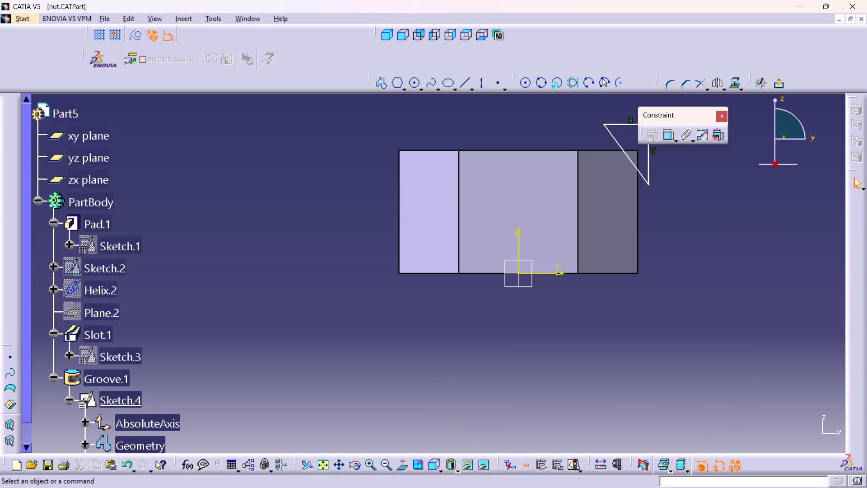
{"action": "double_click", "coordinate": [123, 352]}
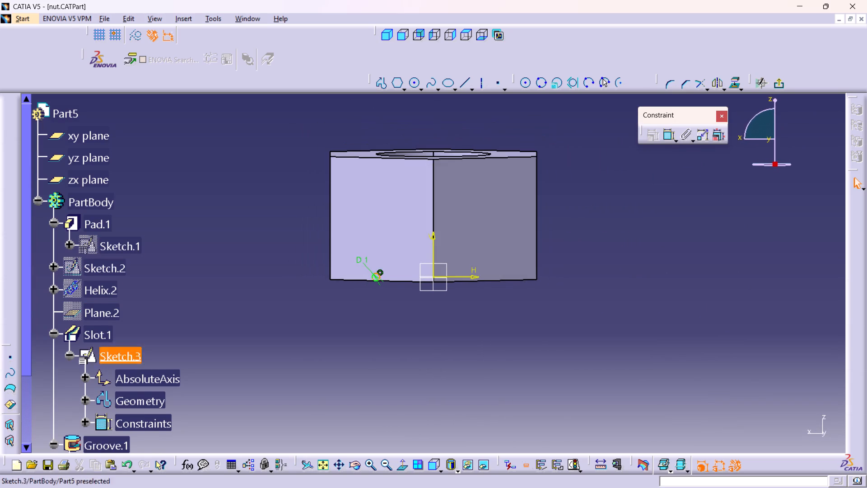
{"action": "middle_click_drag", "start_coordinate": [380, 289], "coordinate": [368, 188]}
{"action": "right_click", "coordinate": [380, 289]}
{"action": "middle_click_drag", "start_coordinate": [310, 226], "coordinate": [399, 250]}
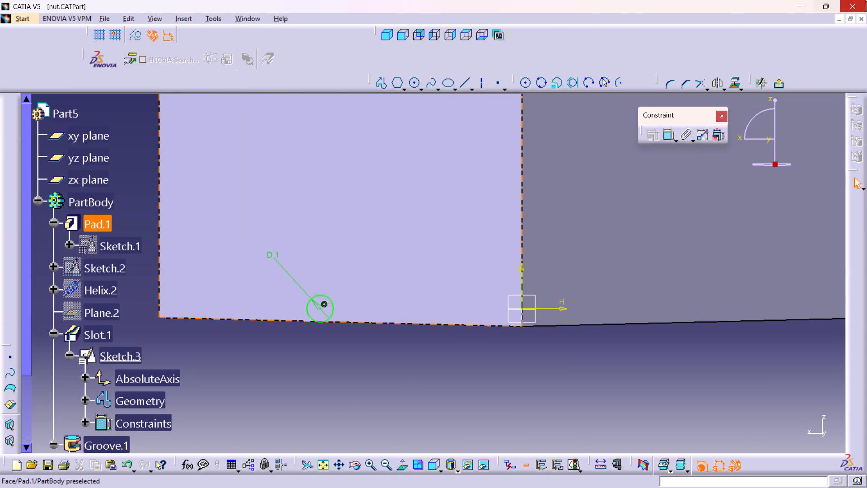
Close the reference nut part without saving its changes.
{"action": "left_click", "coordinate": [862, 17]}
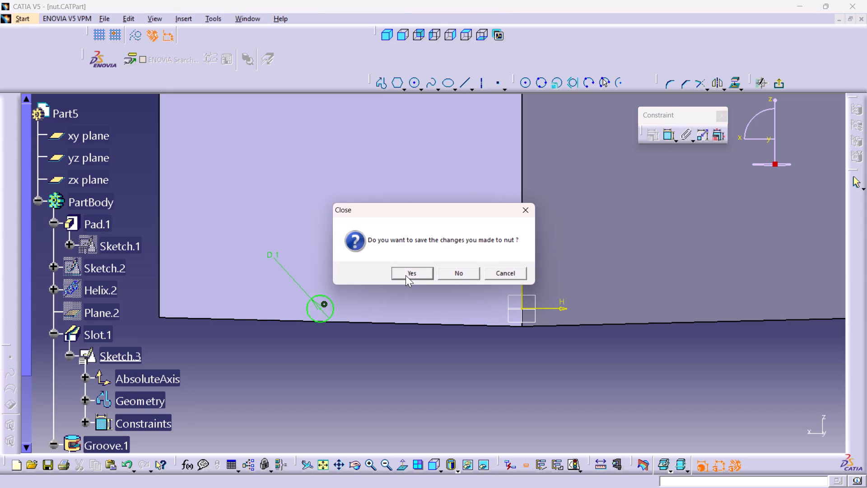
{"action": "left_click", "coordinate": [452, 270]}
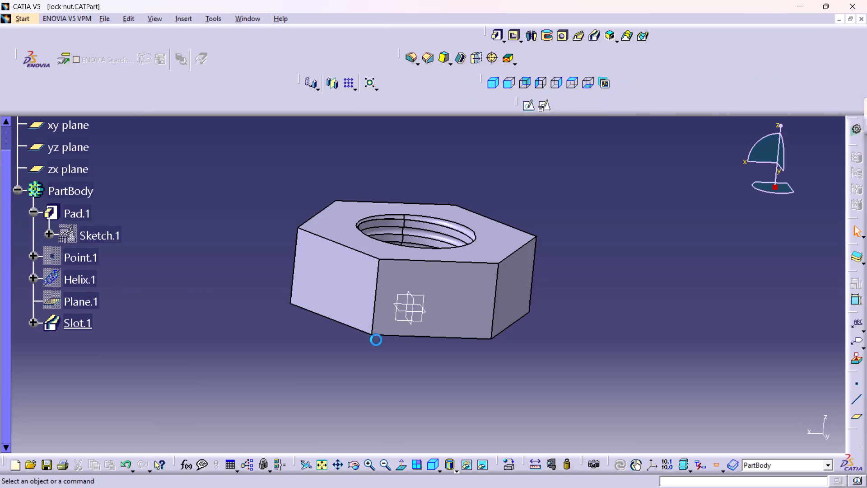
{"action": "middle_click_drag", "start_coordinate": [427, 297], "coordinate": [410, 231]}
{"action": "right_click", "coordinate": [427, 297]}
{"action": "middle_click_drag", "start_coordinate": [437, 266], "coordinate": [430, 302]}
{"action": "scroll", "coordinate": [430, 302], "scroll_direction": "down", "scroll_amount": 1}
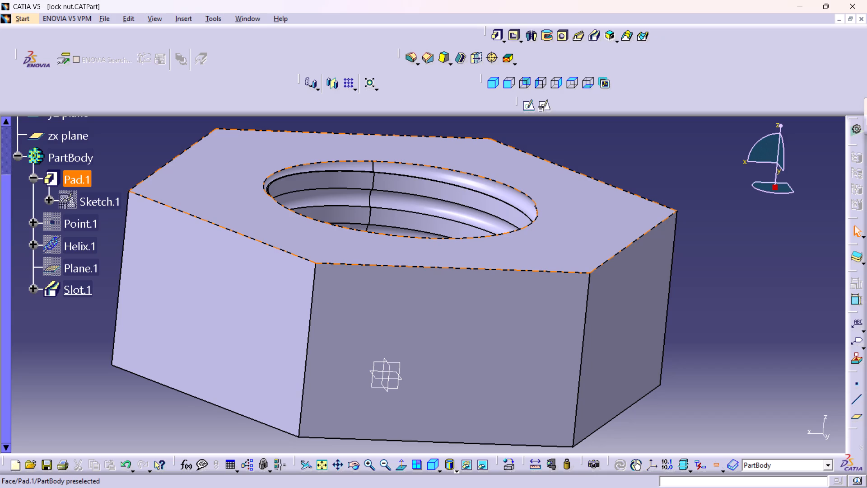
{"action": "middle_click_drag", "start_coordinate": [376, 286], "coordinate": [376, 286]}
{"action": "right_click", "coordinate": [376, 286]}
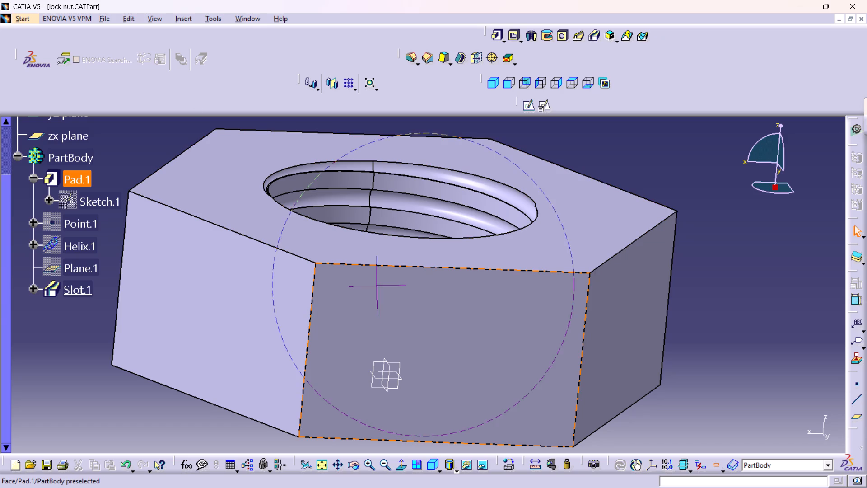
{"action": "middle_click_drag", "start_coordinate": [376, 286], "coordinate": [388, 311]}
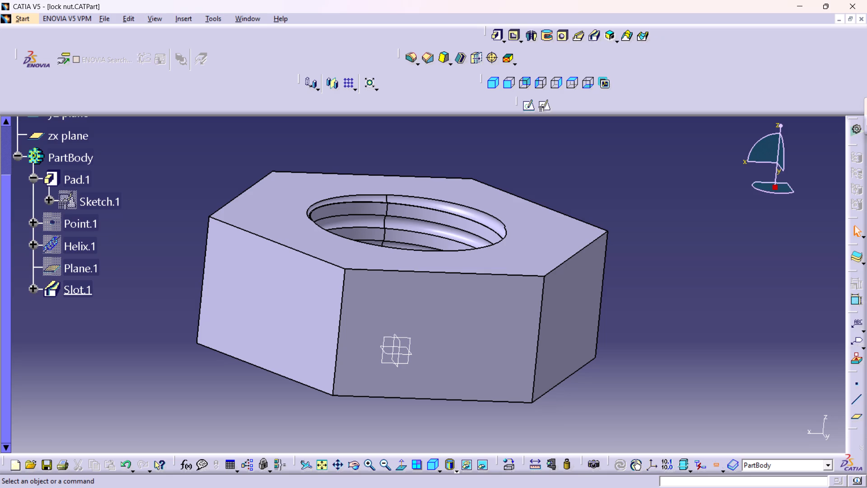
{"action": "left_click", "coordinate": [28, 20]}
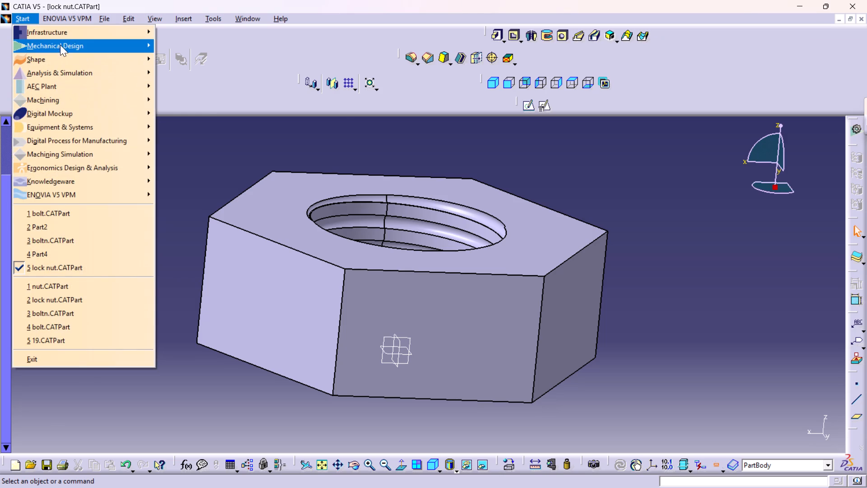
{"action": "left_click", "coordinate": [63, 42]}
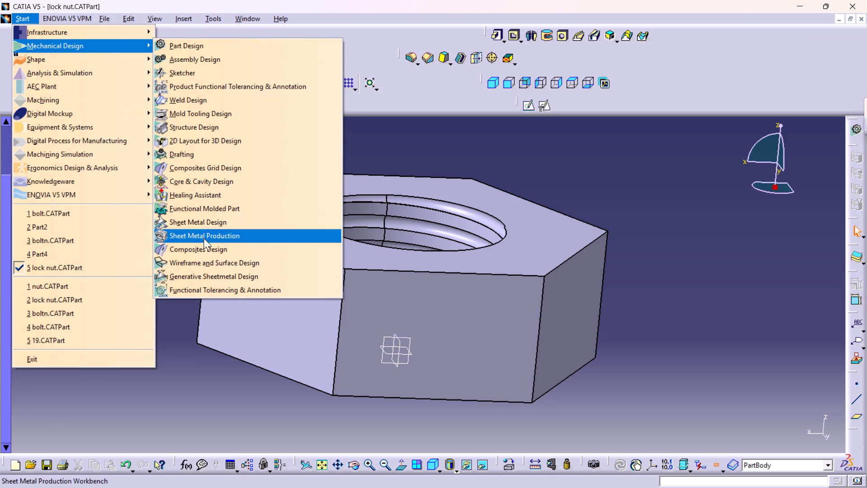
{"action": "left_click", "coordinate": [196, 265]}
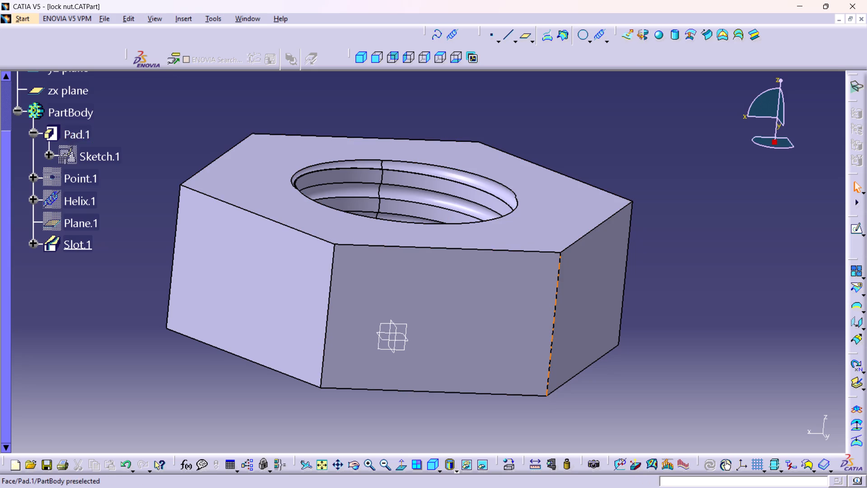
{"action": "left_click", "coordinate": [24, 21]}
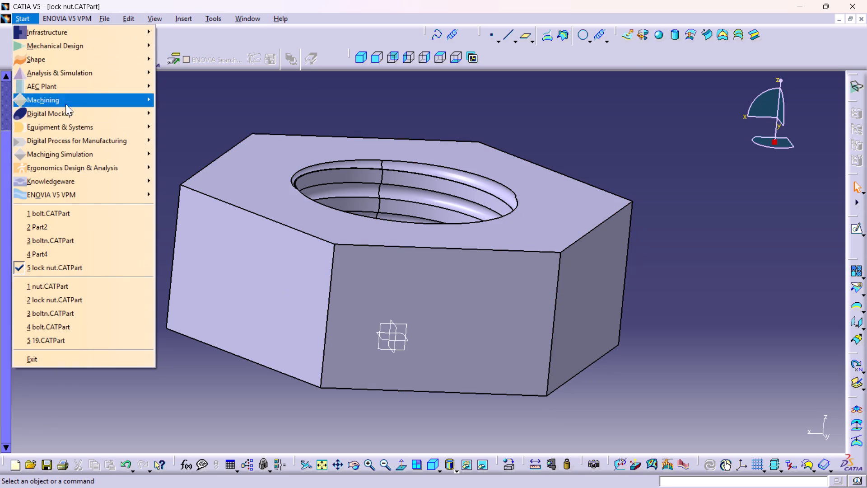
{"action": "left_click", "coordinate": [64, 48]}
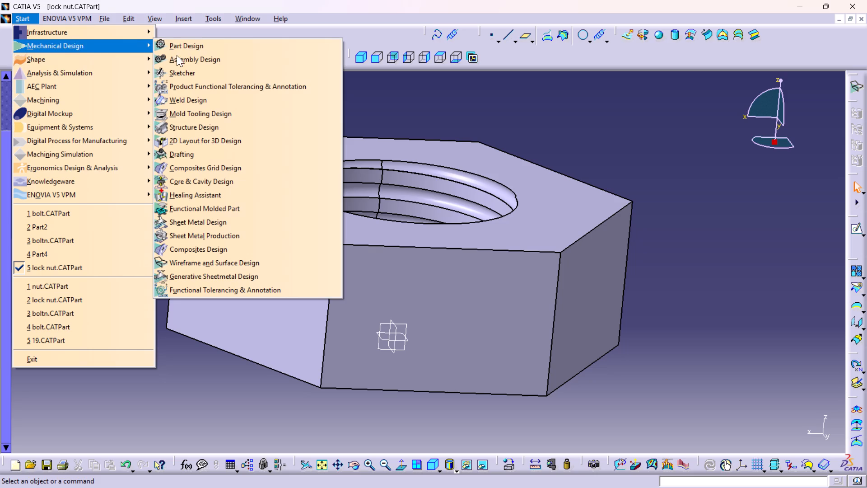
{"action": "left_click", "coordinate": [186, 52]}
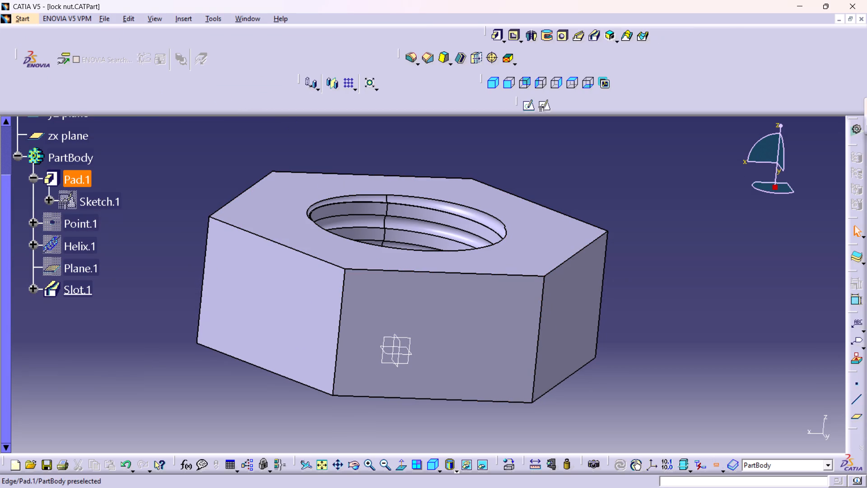
Create a positioned sketch on the nut's front side face and draw a right triangle, about 2.3 by 2.45 mm, near its upper right corner.
{"action": "left_click", "coordinate": [429, 464]}
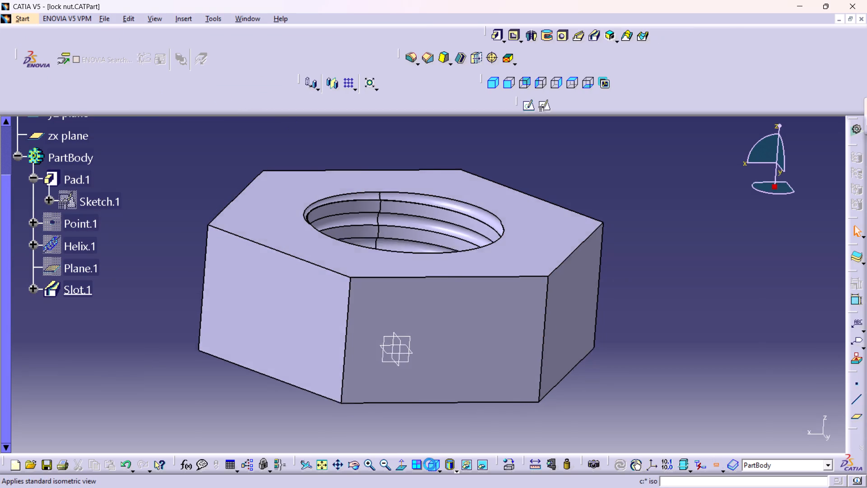
{"action": "left_click", "coordinate": [402, 385]}
{"action": "middle_click_drag", "start_coordinate": [535, 360], "coordinate": [541, 318]}
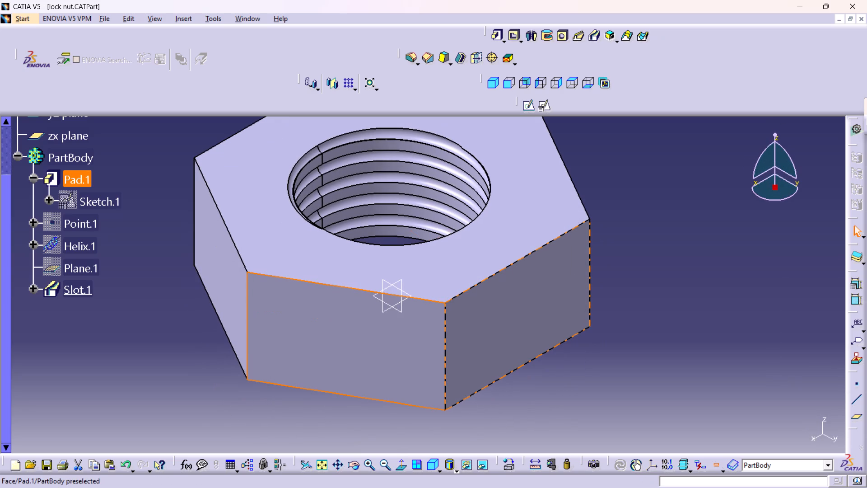
{"action": "left_click", "coordinate": [545, 104]}
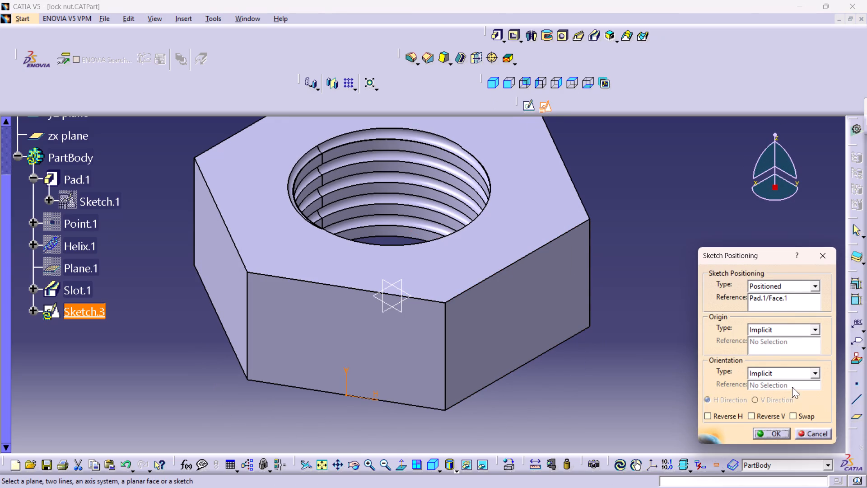
{"action": "left_click", "coordinate": [766, 435]}
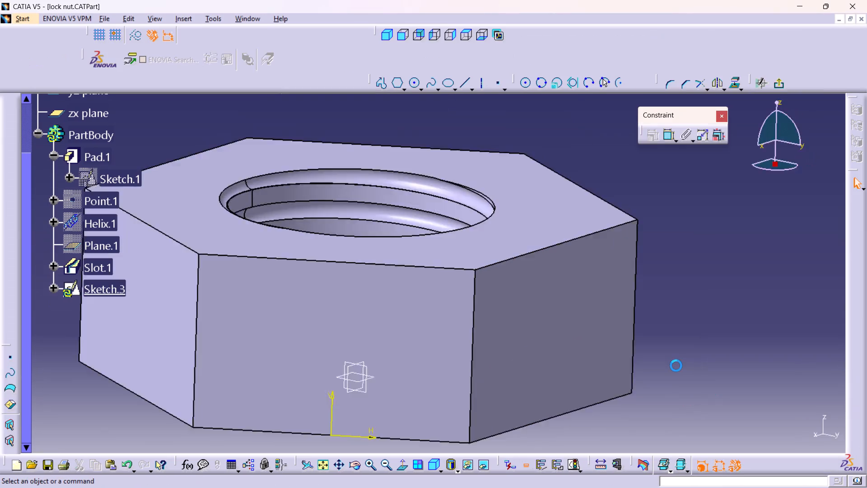
{"action": "middle_click_drag", "start_coordinate": [563, 366], "coordinate": [607, 271]}
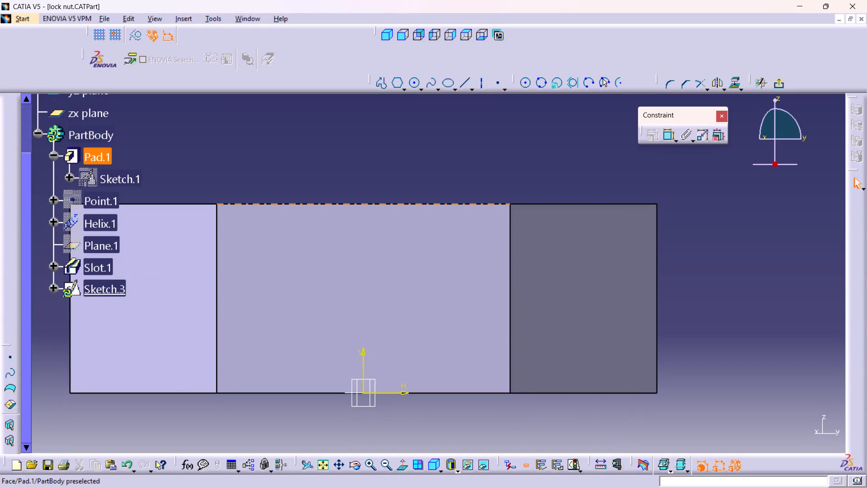
{"action": "double_click", "coordinate": [382, 80]}
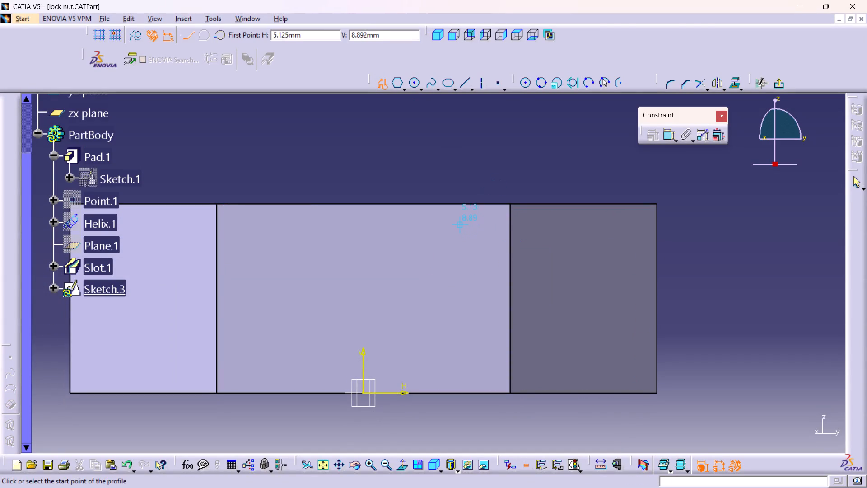
{"action": "left_click_drag", "start_coordinate": [459, 224], "coordinate": [466, 224]}
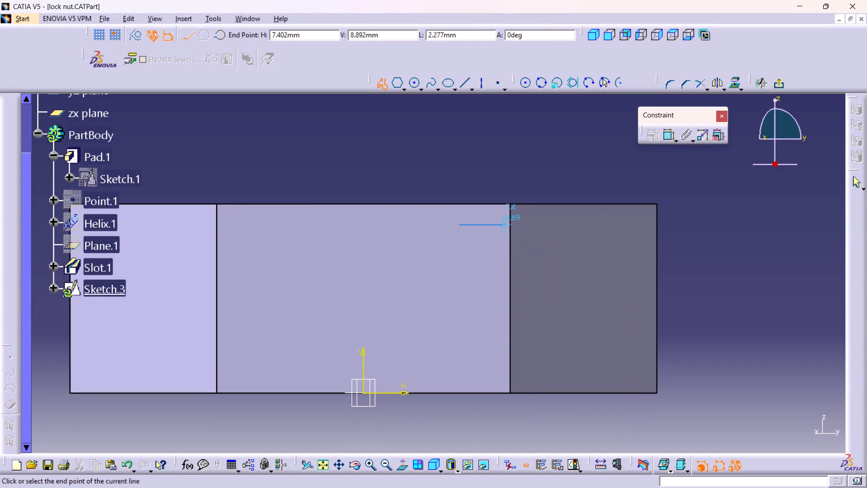
{"action": "left_click", "coordinate": [502, 225]}
{"action": "left_click", "coordinate": [501, 272]}
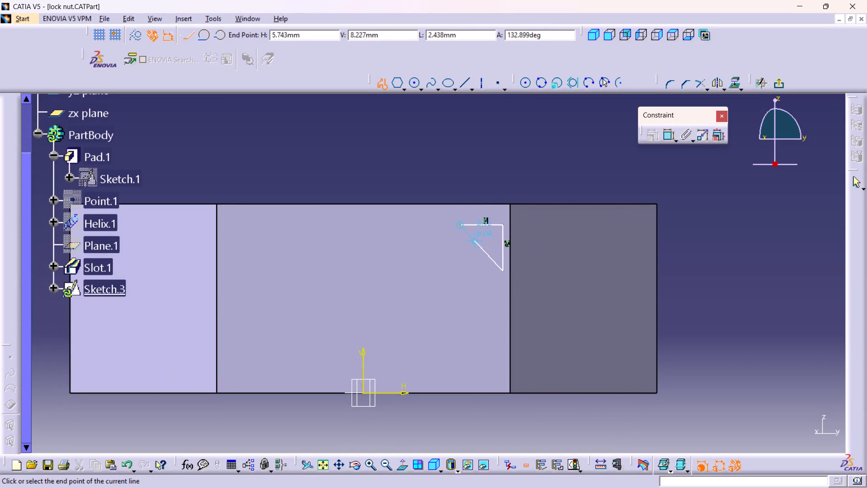
{"action": "left_click", "coordinate": [462, 224]}
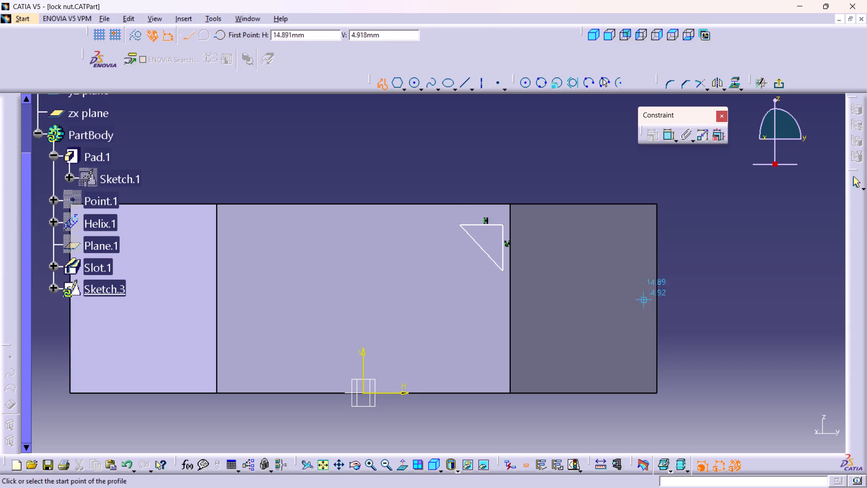
{"action": "left_click", "coordinate": [710, 253]}
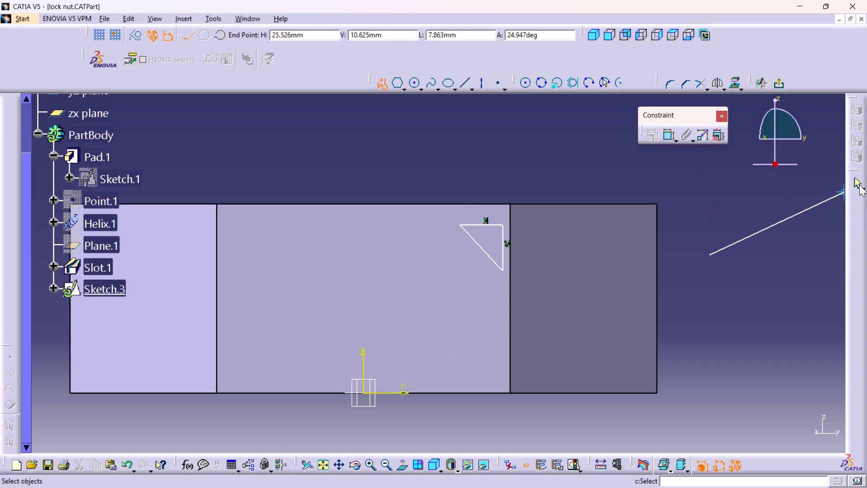
{"action": "left_click", "coordinate": [859, 185]}
Dimension the triangle's horizontal and vertical legs and set both lengths to 2 mm.
{"action": "double_click", "coordinate": [673, 136]}
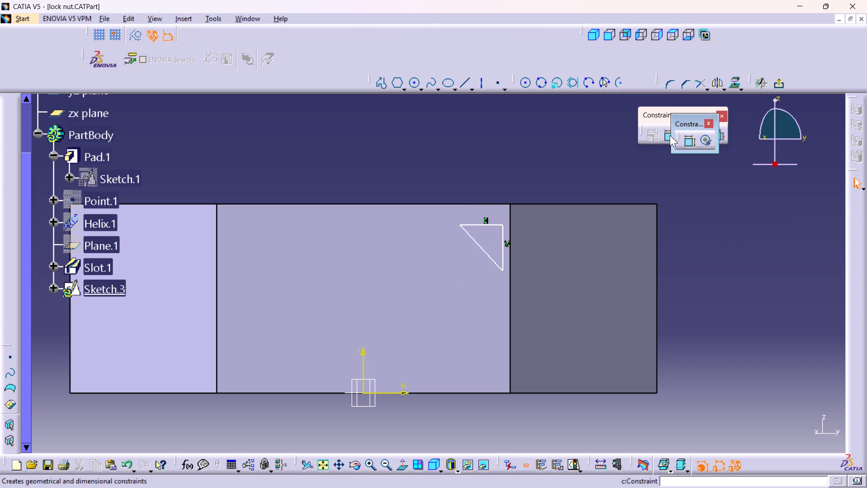
{"action": "double_click", "coordinate": [670, 135]}
{"action": "left_click", "coordinate": [485, 225]}
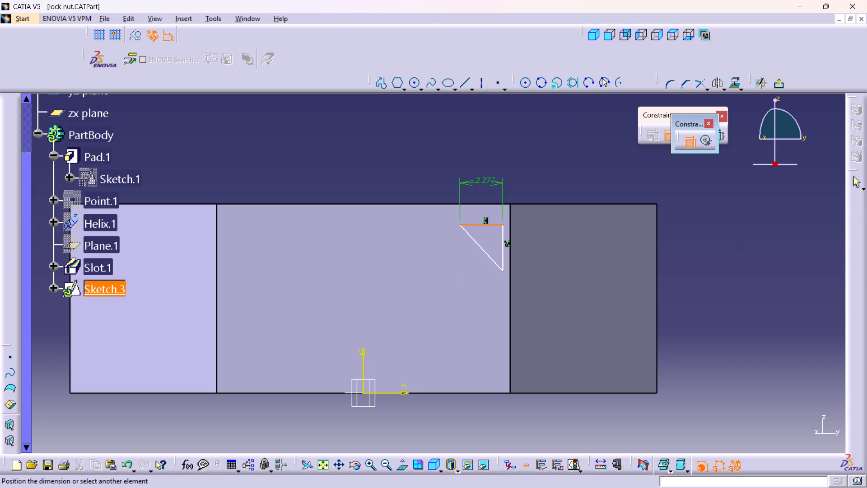
{"action": "left_click", "coordinate": [485, 183]}
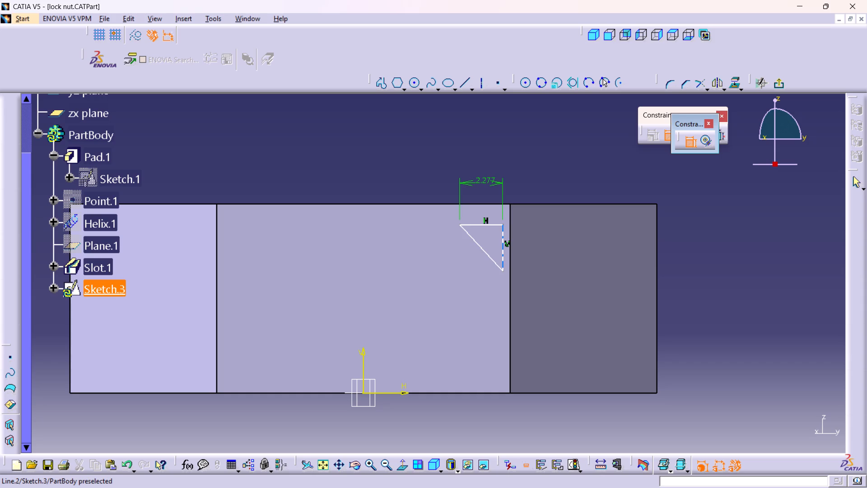
{"action": "left_click", "coordinate": [502, 248]}
{"action": "left_click", "coordinate": [682, 254]}
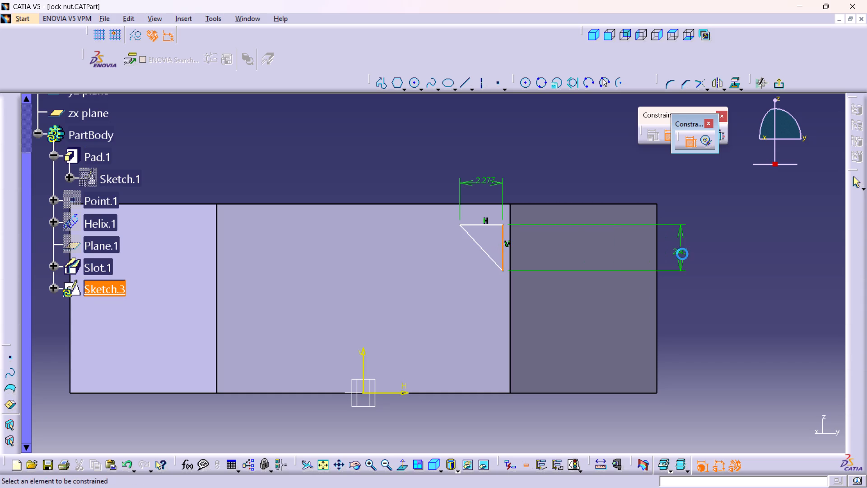
{"action": "double_click", "coordinate": [683, 249]}
{"action": "key", "text": "2"}
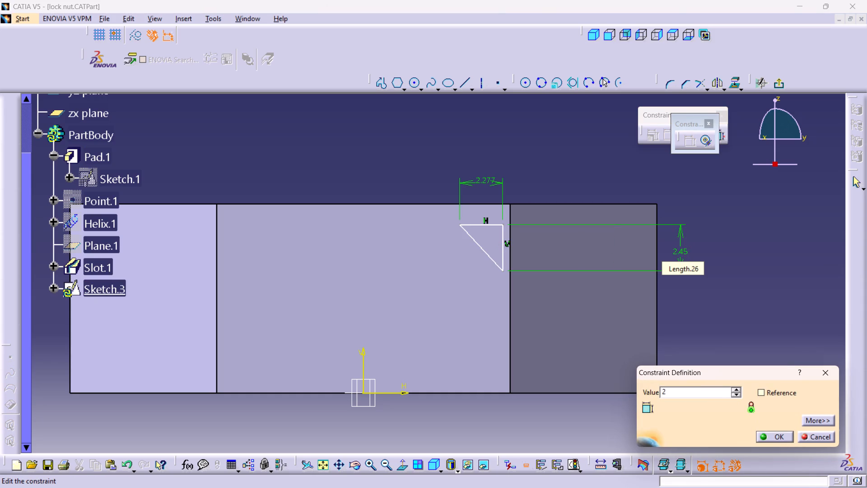
{"action": "key", "text": "Return"}
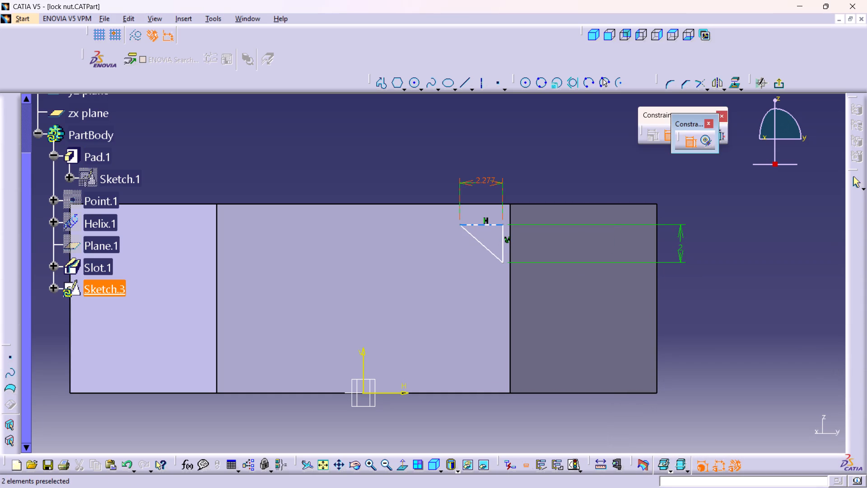
{"action": "double_click", "coordinate": [490, 176]}
{"action": "key", "text": "2"}
{"action": "key", "text": "Return"}
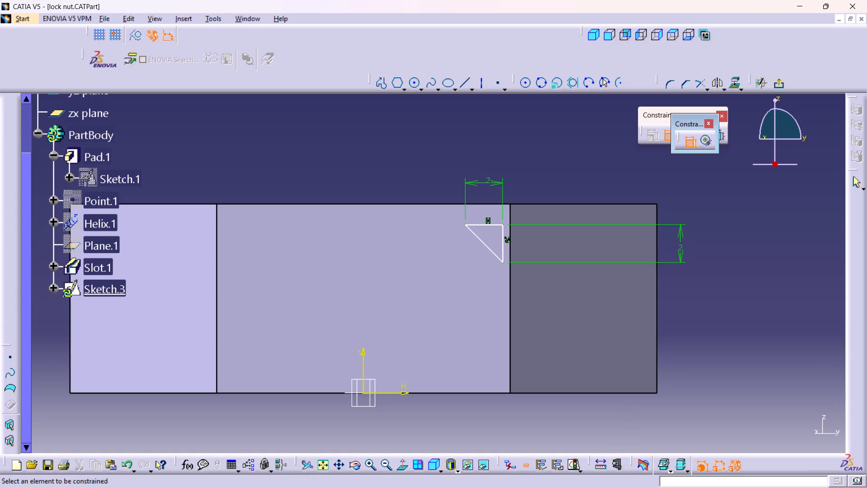
Make the triangle's horizontal leg coincident with the nut's top edge and its vertical leg coincident with the adjacent vertical edge, and exit the sketch.
{"action": "left_click", "coordinate": [488, 226]}
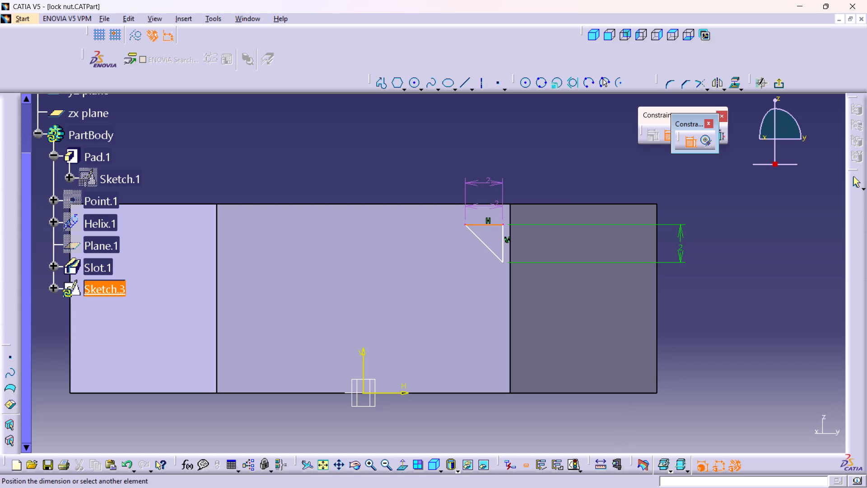
{"action": "left_click", "coordinate": [493, 203]}
{"action": "right_click", "coordinate": [706, 251]}
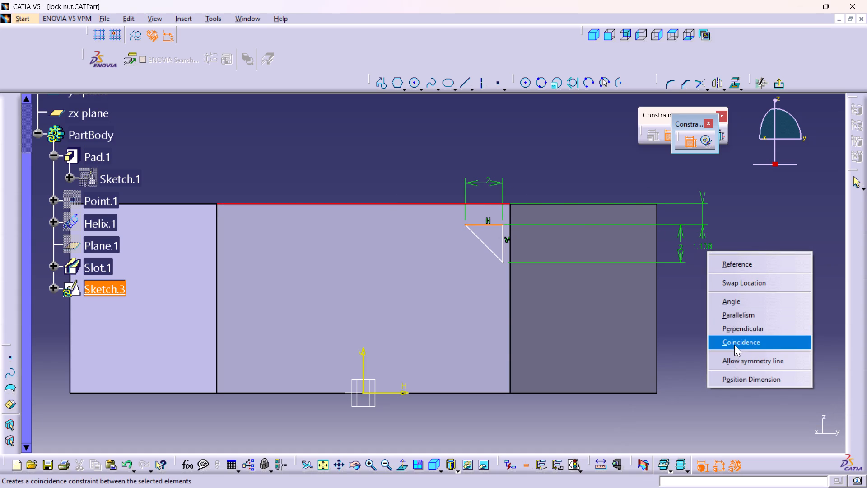
{"action": "left_click", "coordinate": [734, 345]}
{"action": "left_click", "coordinate": [504, 220]}
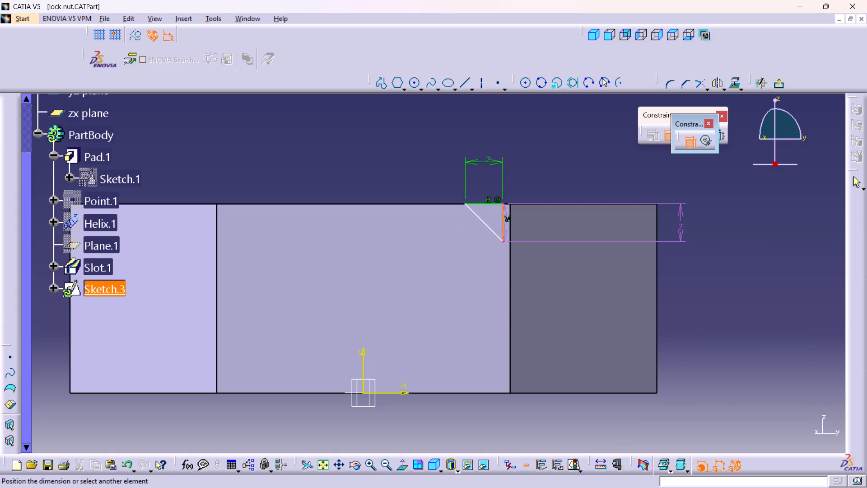
{"action": "left_click", "coordinate": [510, 230]}
{"action": "right_click", "coordinate": [531, 170]}
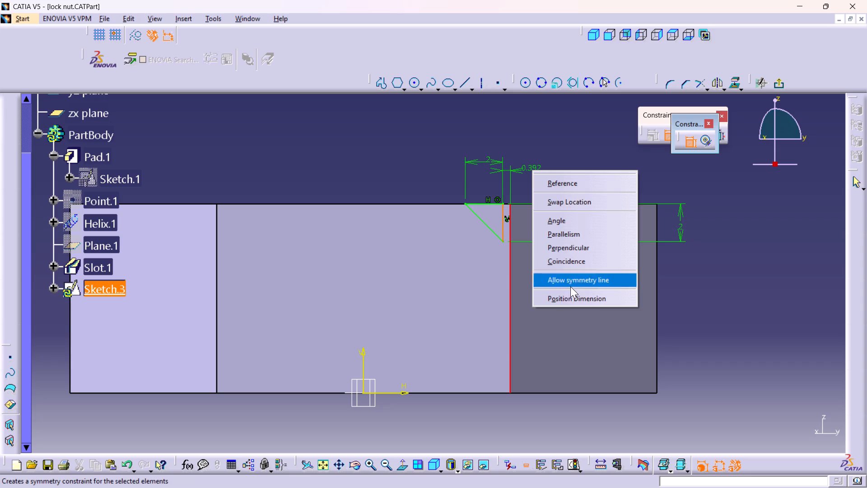
{"action": "left_click", "coordinate": [575, 263]}
{"action": "middle_click_drag", "start_coordinate": [543, 143], "coordinate": [523, 168]}
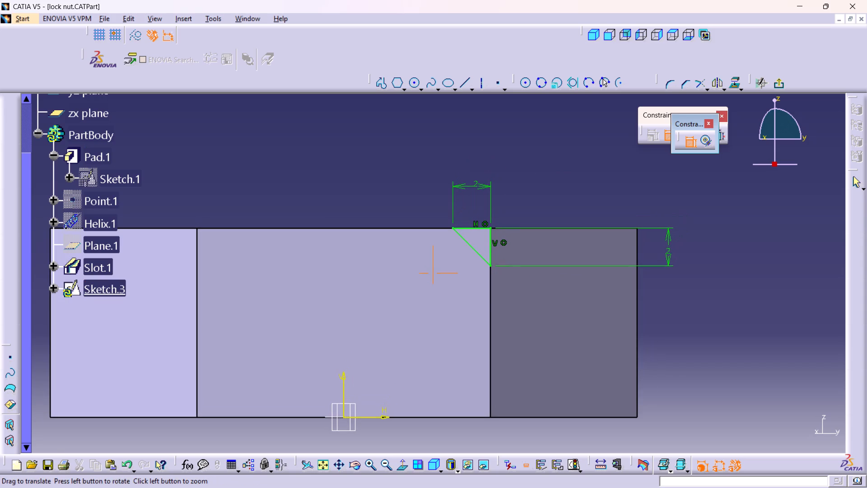
{"action": "left_click", "coordinate": [781, 82]}
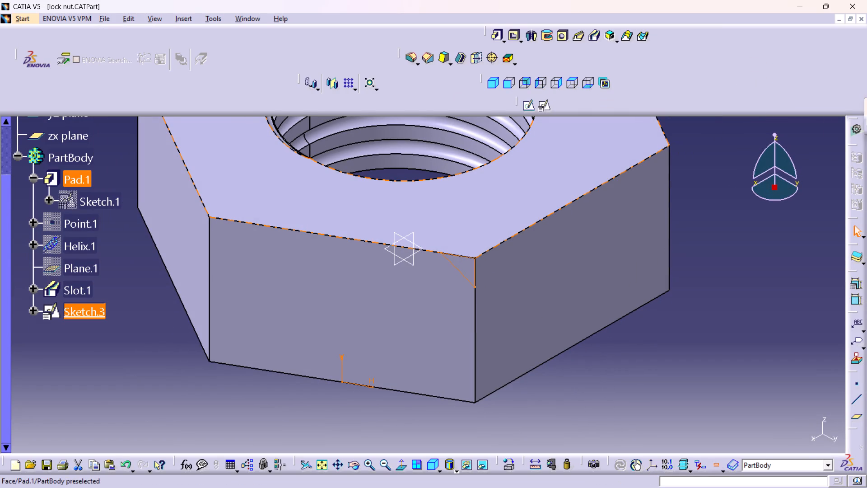
{"action": "middle_click_drag", "start_coordinate": [474, 206], "coordinate": [489, 285]}
{"action": "right_click", "coordinate": [474, 206]}
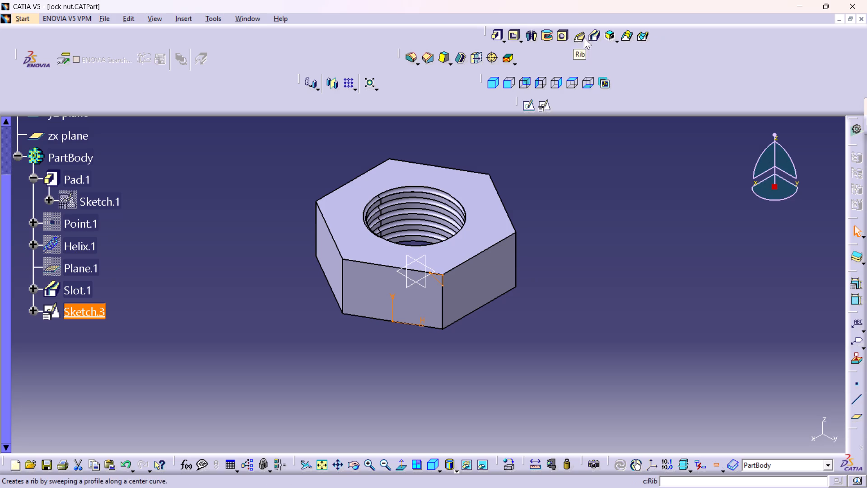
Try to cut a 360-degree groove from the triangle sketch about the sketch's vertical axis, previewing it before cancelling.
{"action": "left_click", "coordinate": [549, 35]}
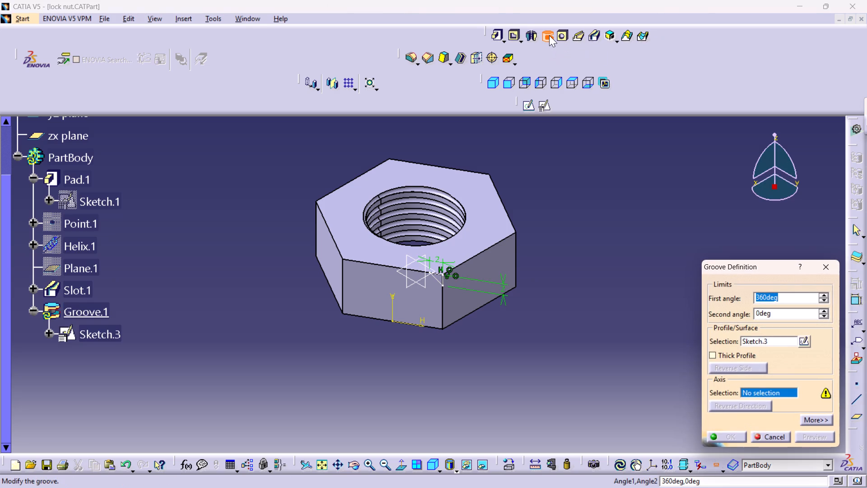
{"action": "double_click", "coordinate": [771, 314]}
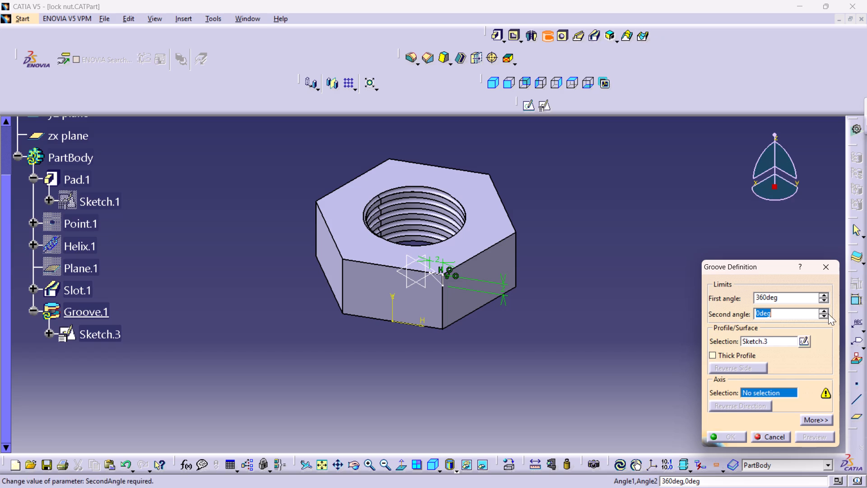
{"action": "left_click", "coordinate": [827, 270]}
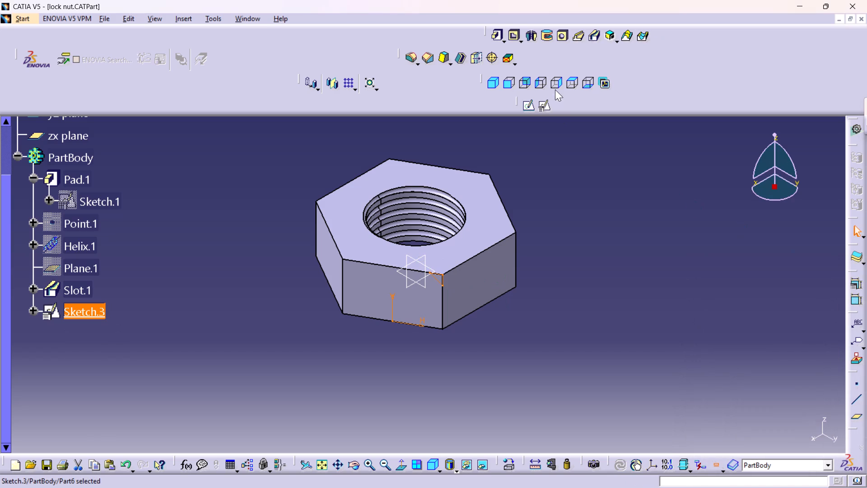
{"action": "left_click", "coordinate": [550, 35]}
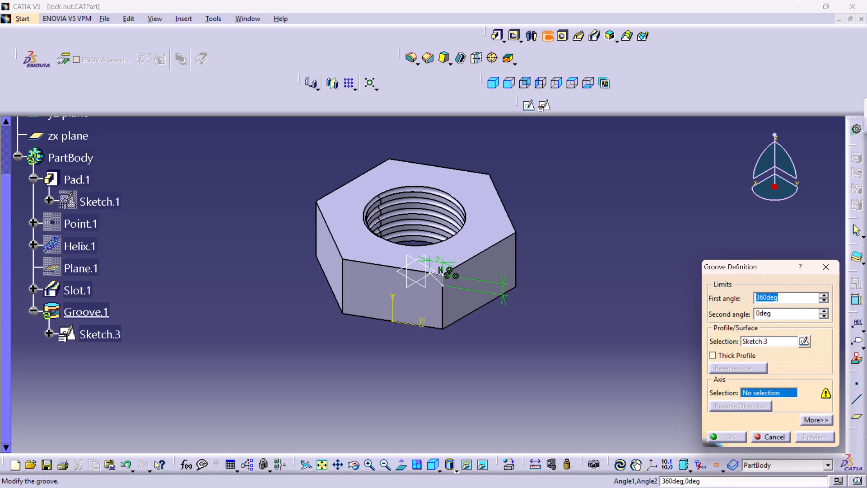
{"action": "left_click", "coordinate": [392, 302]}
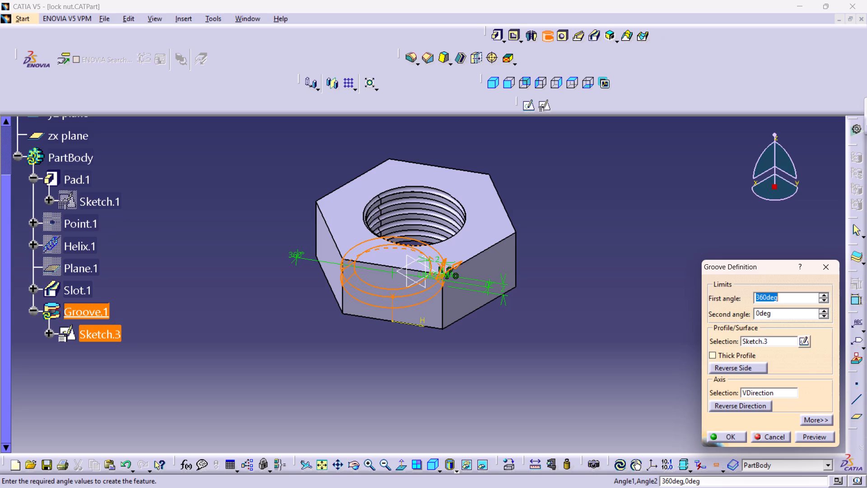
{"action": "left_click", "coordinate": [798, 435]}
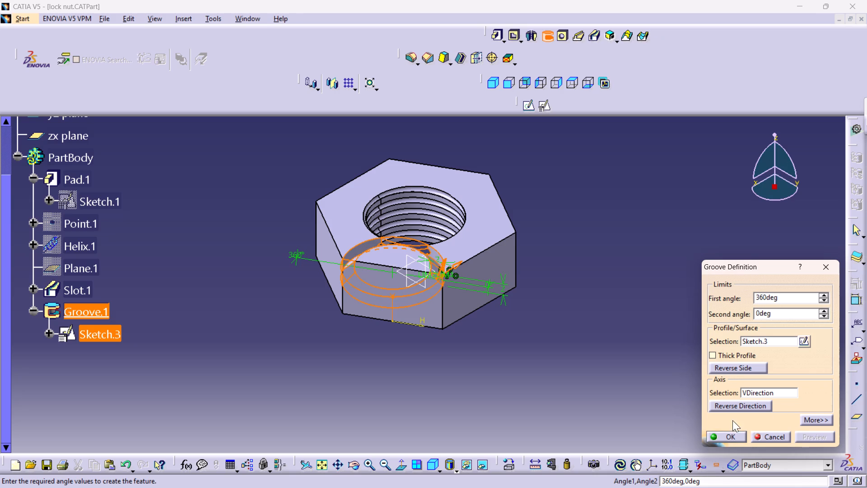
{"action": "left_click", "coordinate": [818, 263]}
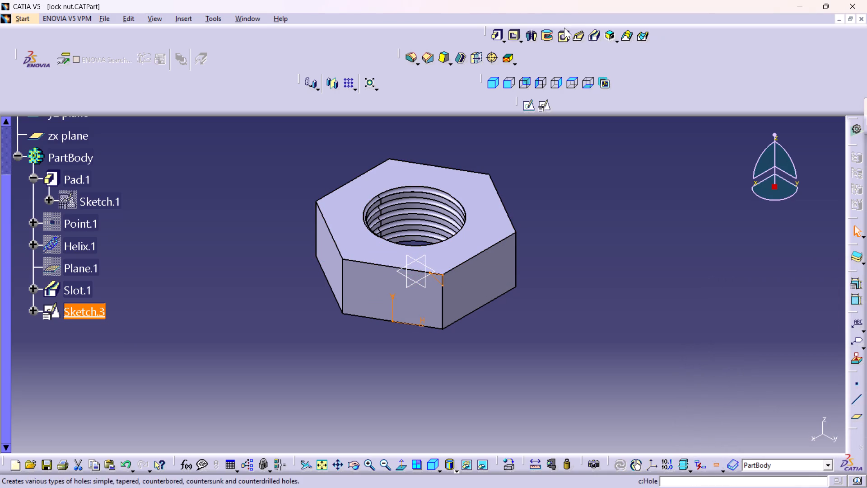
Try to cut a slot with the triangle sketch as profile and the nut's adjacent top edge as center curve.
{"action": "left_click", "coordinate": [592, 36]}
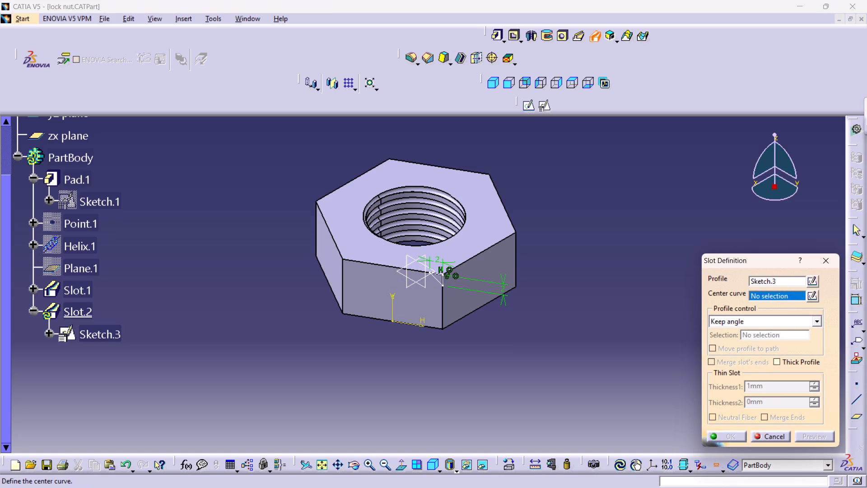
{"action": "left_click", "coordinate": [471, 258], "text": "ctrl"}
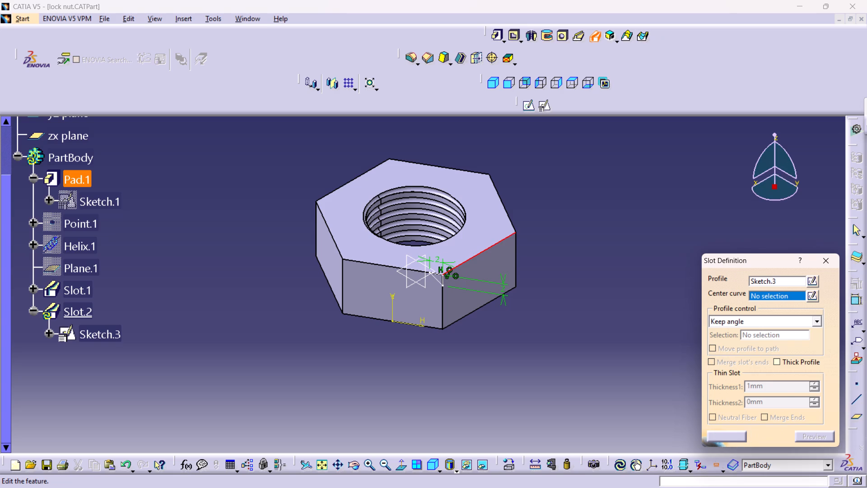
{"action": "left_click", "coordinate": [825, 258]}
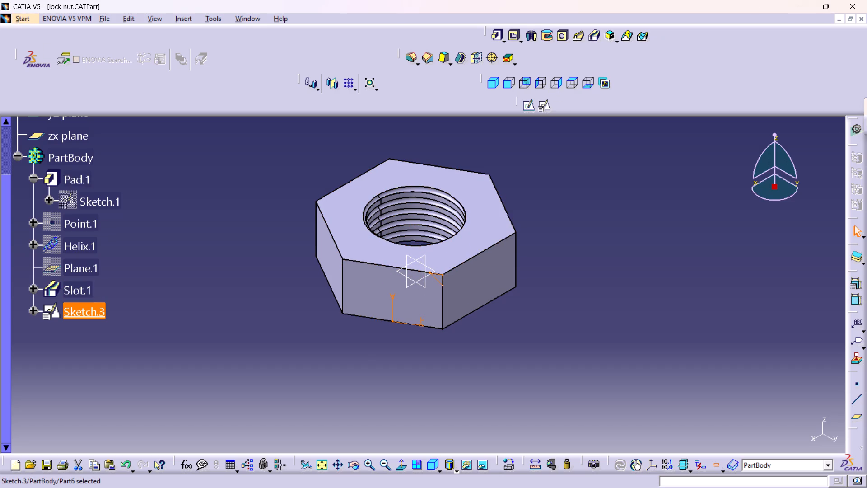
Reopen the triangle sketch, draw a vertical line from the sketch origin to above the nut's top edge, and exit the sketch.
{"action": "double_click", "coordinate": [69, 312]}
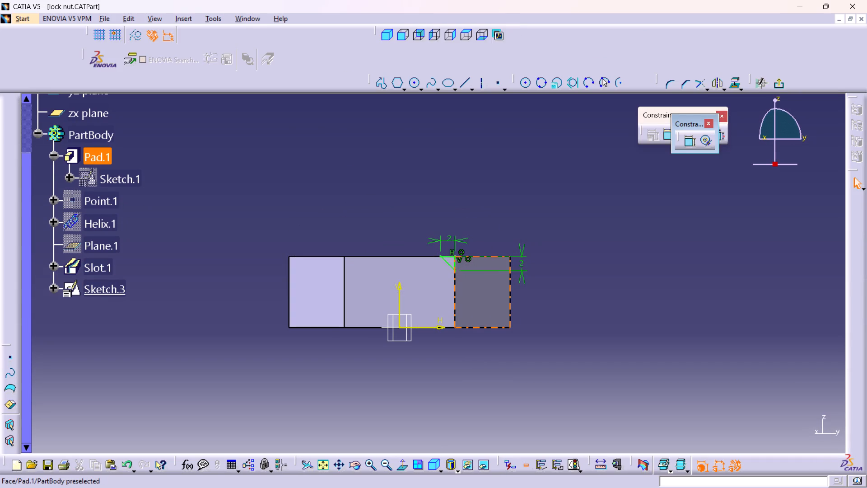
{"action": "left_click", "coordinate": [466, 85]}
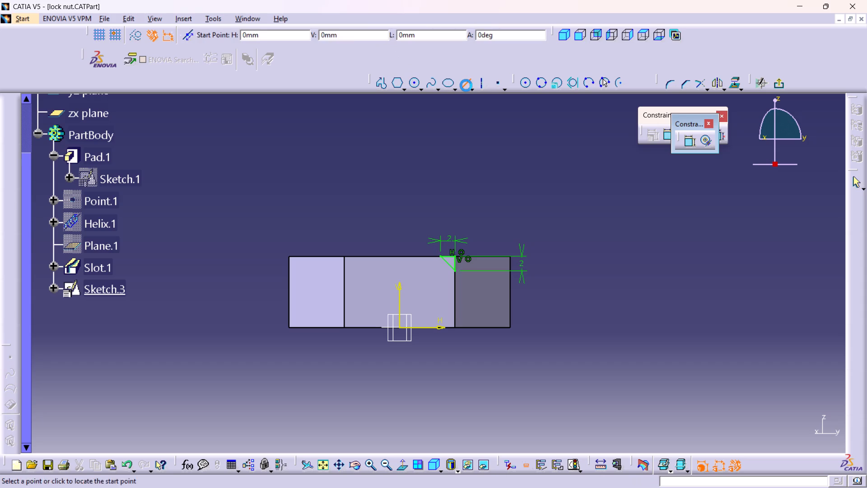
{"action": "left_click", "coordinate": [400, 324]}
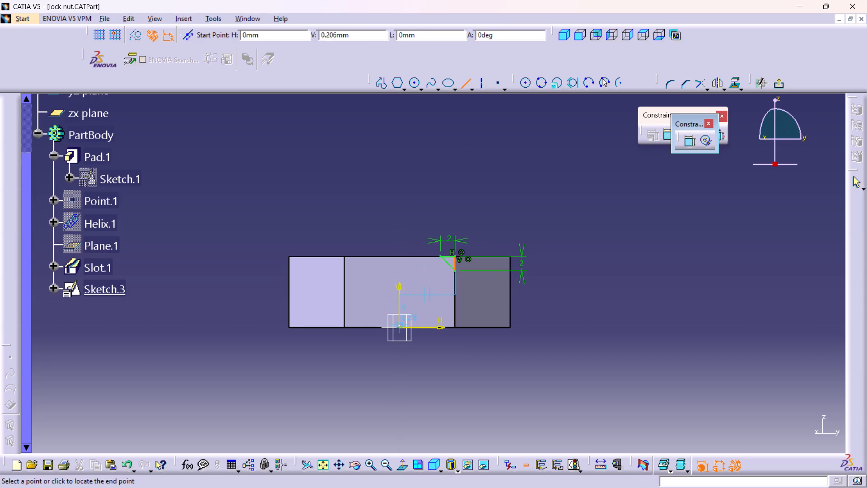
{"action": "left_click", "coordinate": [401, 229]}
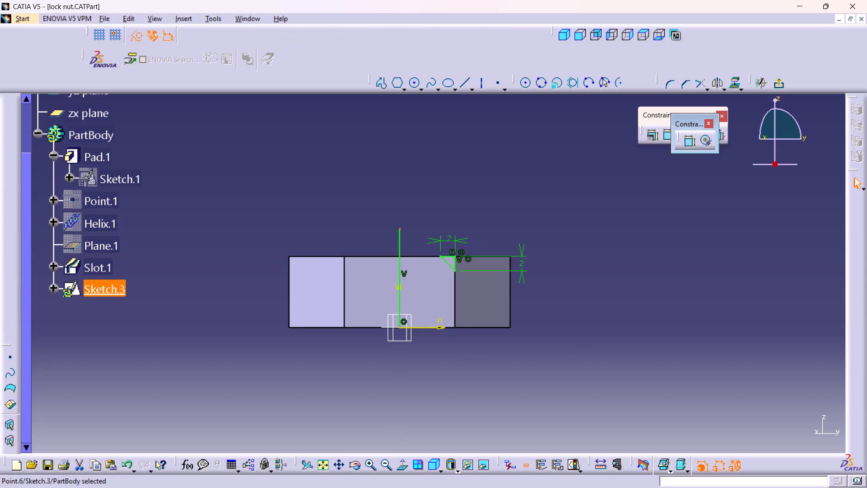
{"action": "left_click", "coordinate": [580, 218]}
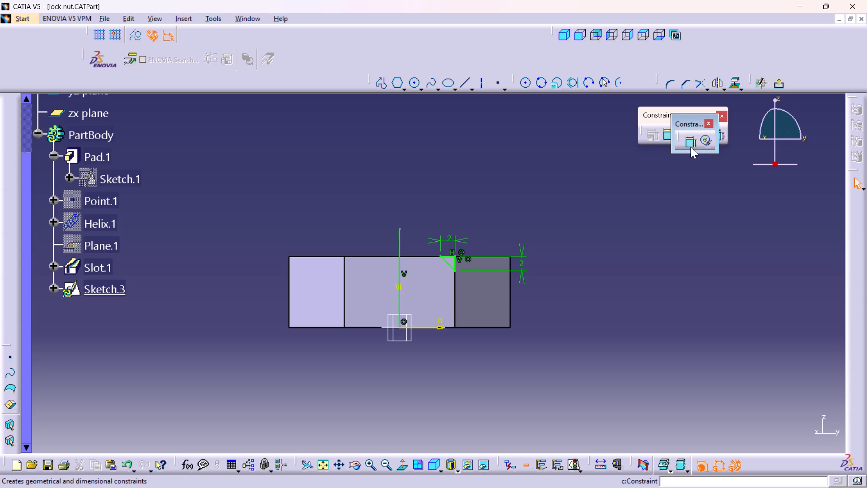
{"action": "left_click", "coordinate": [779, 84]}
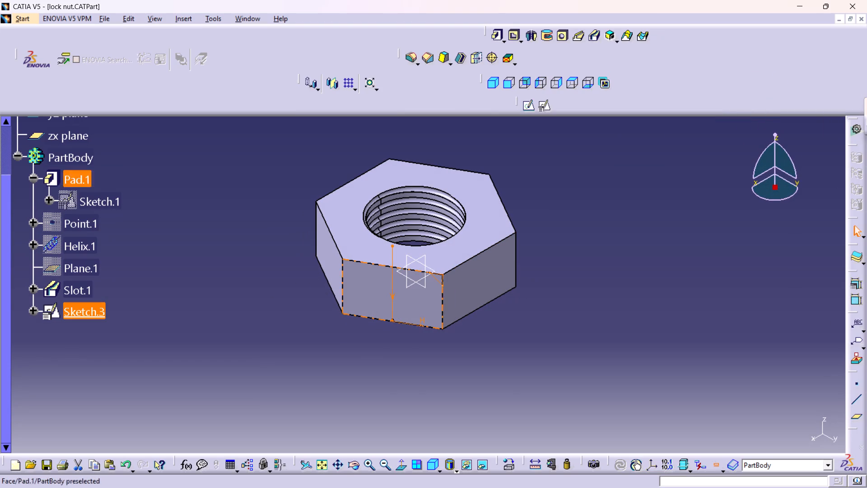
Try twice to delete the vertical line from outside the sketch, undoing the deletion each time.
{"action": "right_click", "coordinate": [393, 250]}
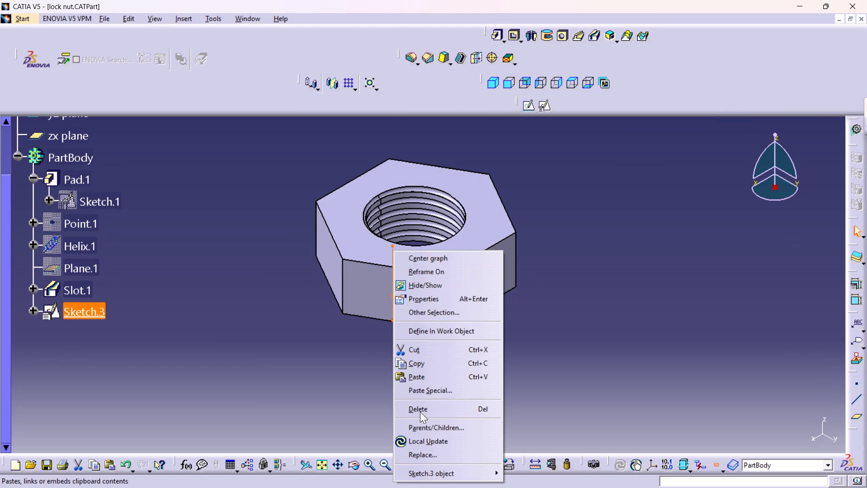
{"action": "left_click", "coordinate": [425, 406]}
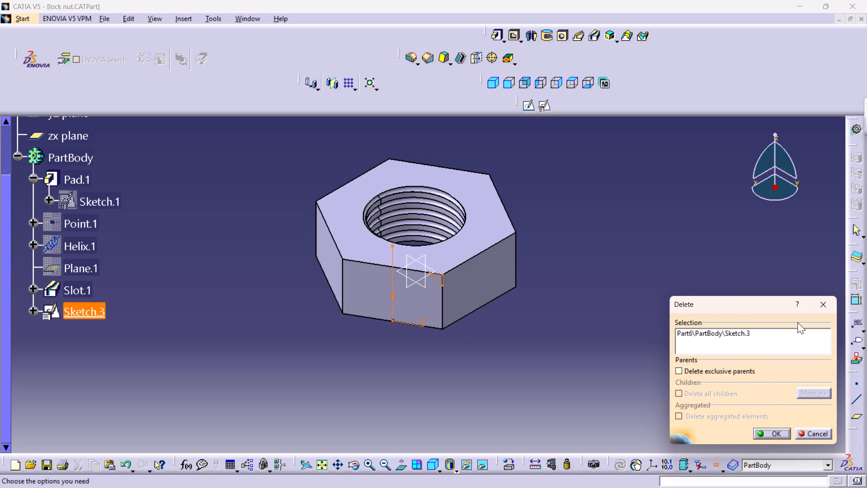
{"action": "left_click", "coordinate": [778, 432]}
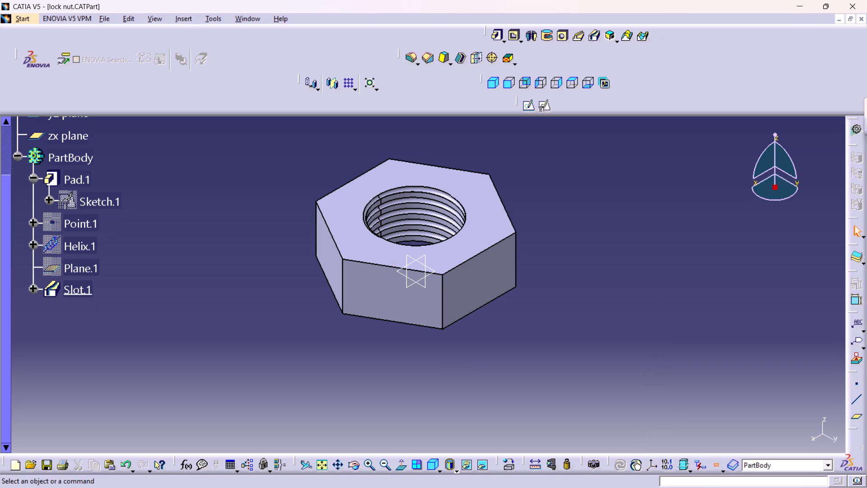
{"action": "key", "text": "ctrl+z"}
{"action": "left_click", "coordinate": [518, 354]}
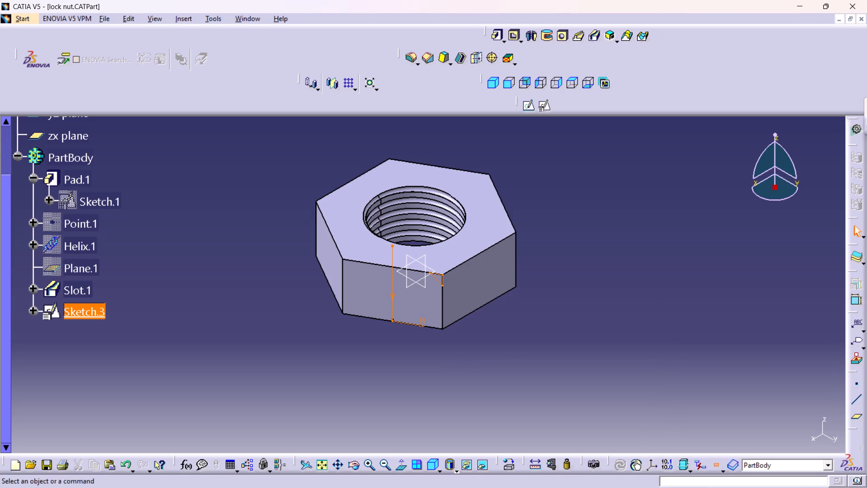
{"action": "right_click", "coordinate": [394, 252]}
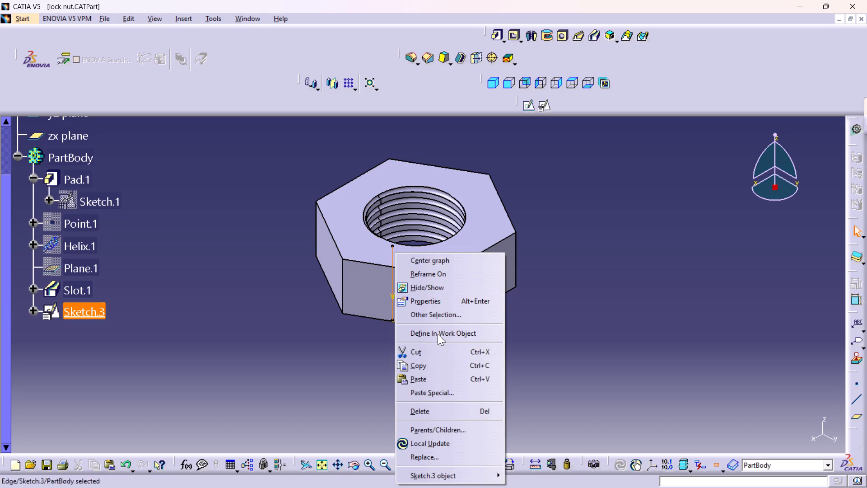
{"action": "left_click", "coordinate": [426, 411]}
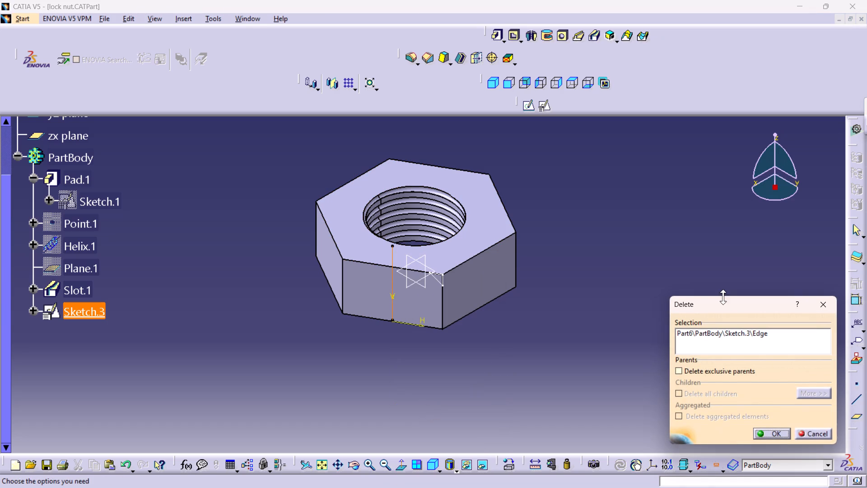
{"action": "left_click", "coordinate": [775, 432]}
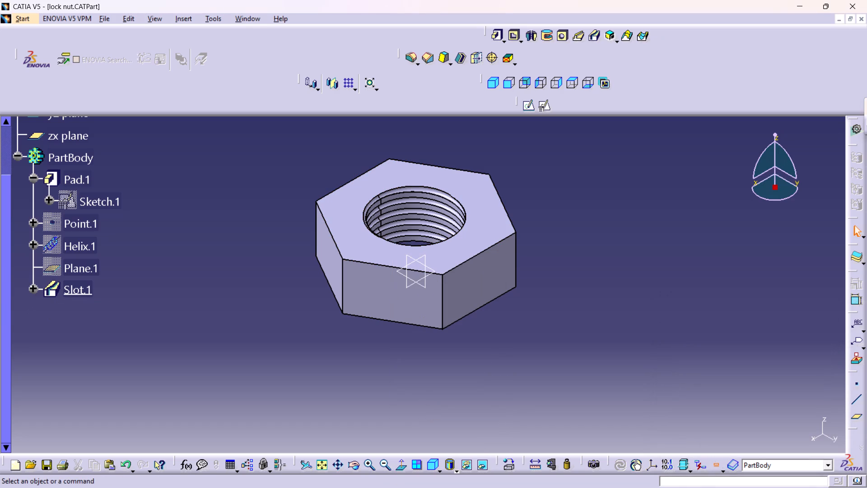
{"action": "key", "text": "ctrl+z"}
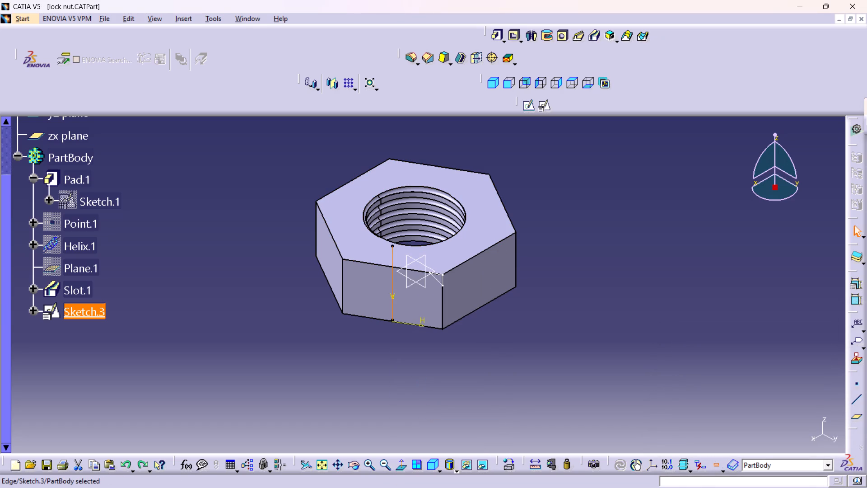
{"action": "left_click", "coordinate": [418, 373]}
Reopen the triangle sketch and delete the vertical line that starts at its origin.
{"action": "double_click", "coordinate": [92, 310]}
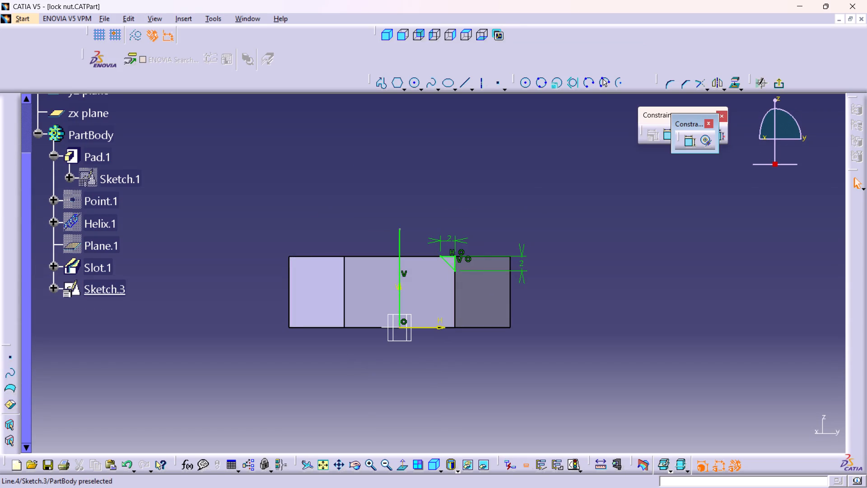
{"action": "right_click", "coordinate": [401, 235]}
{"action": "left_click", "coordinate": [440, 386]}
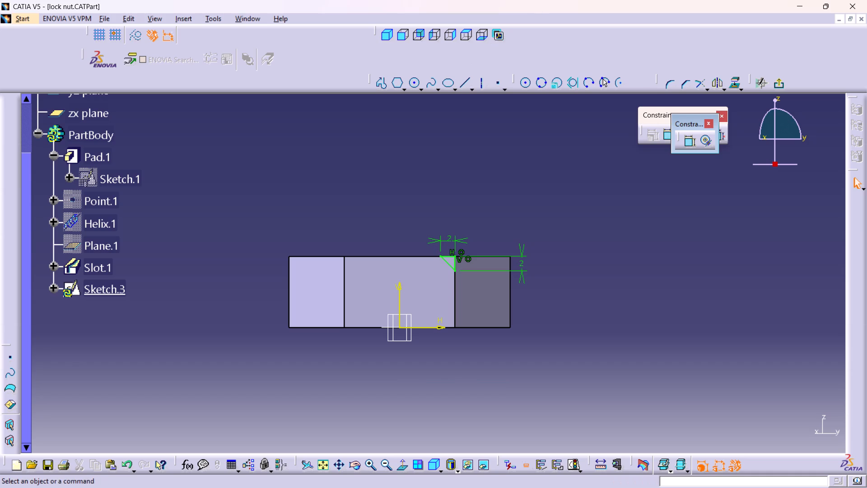
Leave the sketch and switch to the Wireframe and Surface Design workbench.
{"action": "middle_click_drag", "start_coordinate": [457, 307], "coordinate": [460, 204]}
{"action": "right_click", "coordinate": [457, 307]}
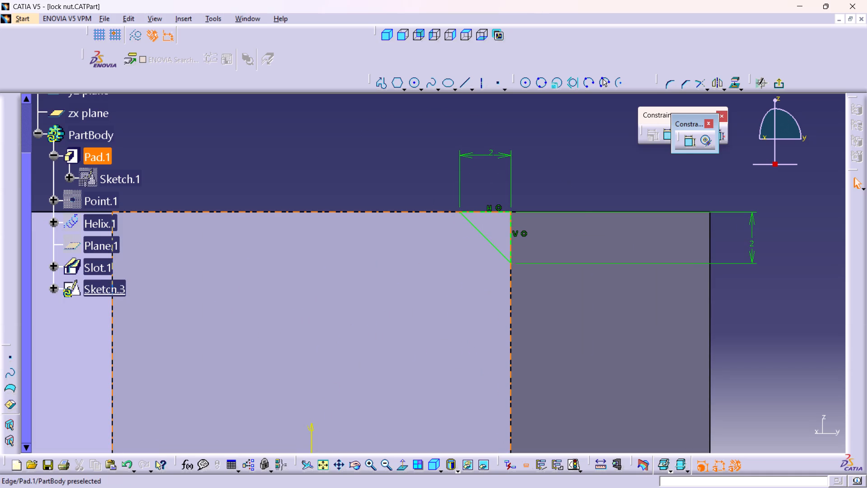
{"action": "middle_click_drag", "start_coordinate": [488, 286], "coordinate": [496, 330]}
{"action": "right_click", "coordinate": [488, 286]}
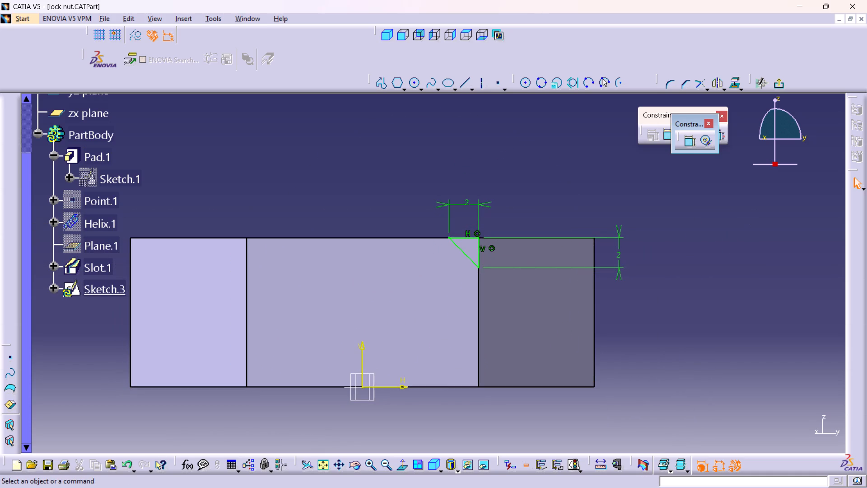
{"action": "left_click", "coordinate": [25, 20]}
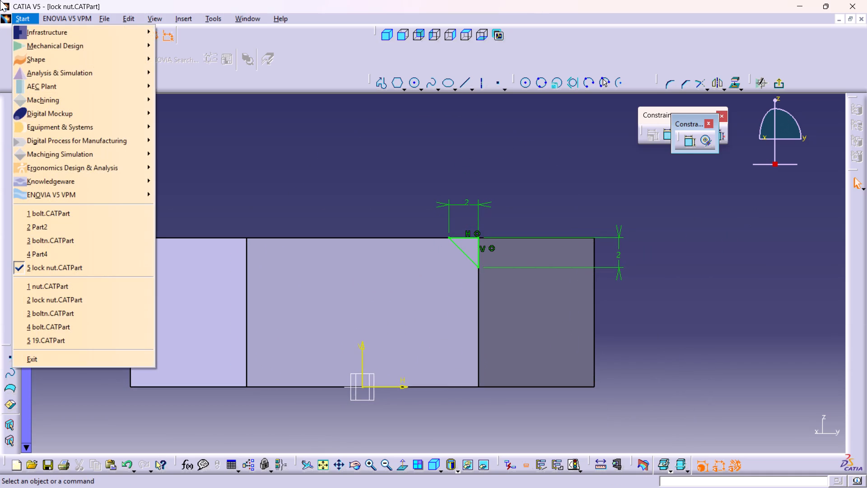
{"action": "left_click", "coordinate": [57, 47]}
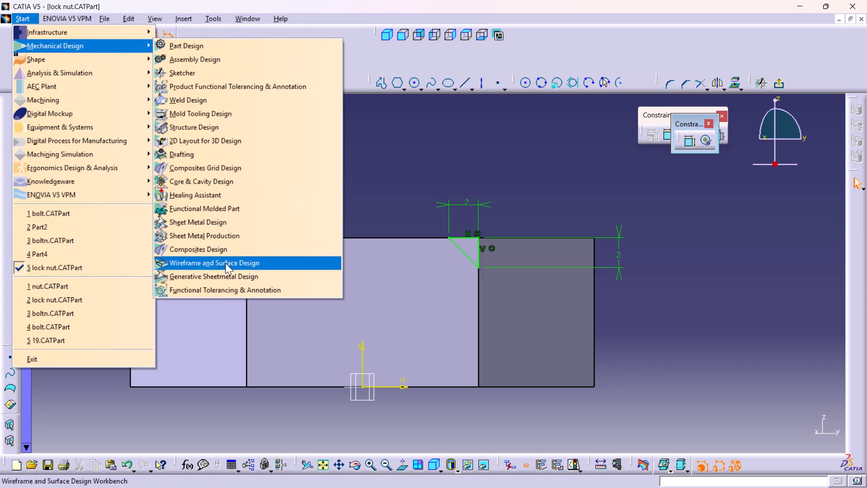
{"action": "left_click", "coordinate": [221, 266]}
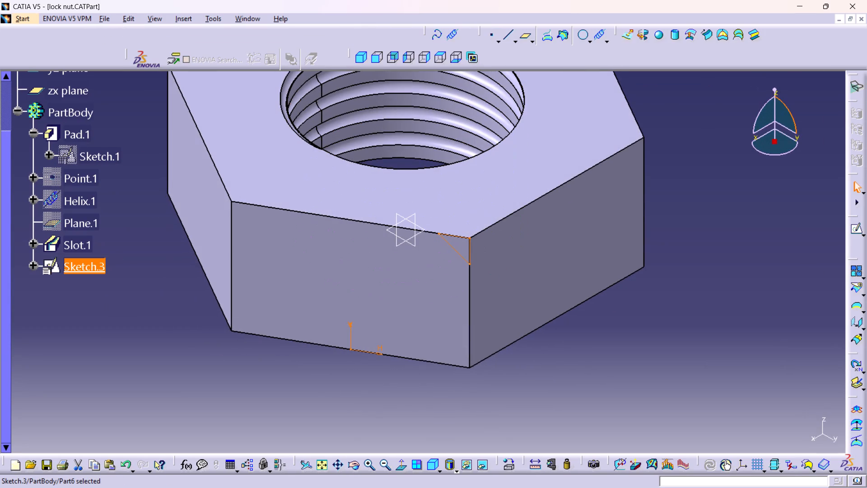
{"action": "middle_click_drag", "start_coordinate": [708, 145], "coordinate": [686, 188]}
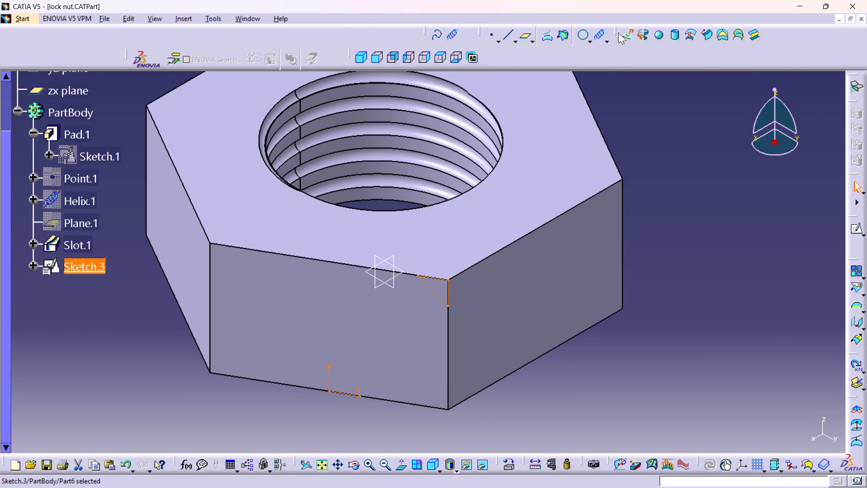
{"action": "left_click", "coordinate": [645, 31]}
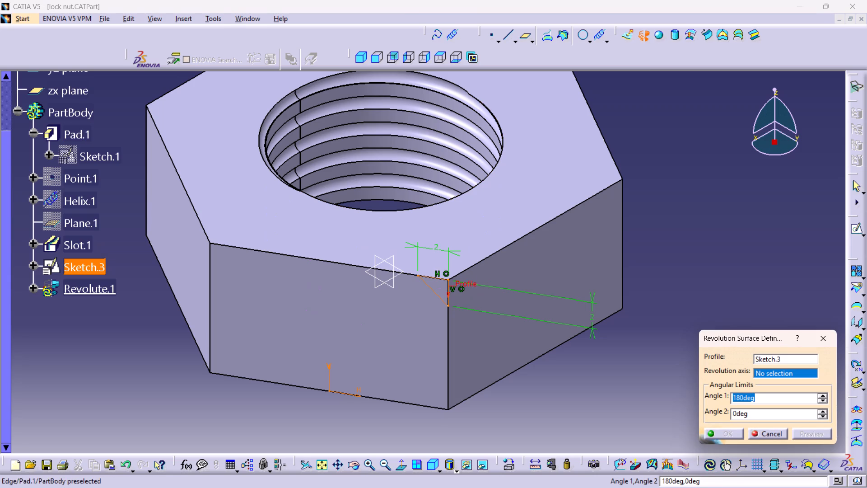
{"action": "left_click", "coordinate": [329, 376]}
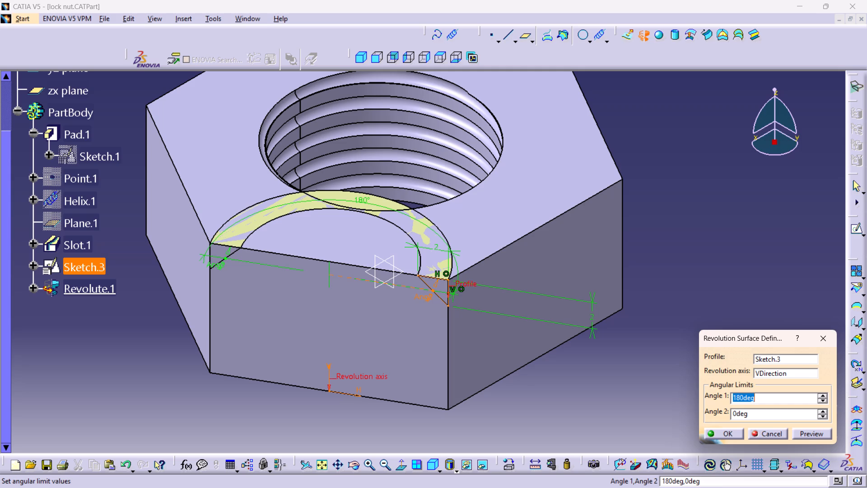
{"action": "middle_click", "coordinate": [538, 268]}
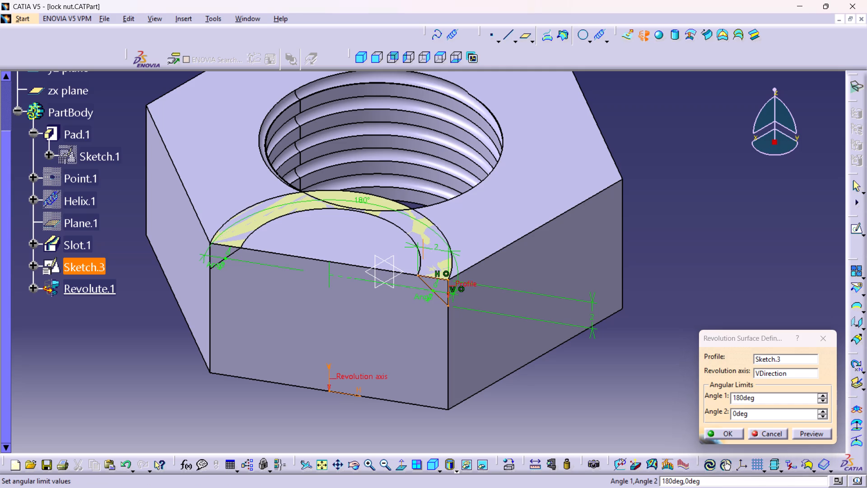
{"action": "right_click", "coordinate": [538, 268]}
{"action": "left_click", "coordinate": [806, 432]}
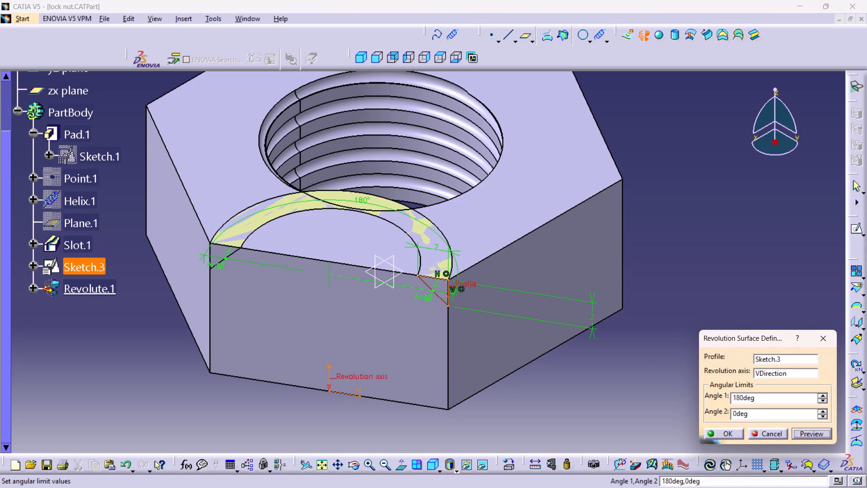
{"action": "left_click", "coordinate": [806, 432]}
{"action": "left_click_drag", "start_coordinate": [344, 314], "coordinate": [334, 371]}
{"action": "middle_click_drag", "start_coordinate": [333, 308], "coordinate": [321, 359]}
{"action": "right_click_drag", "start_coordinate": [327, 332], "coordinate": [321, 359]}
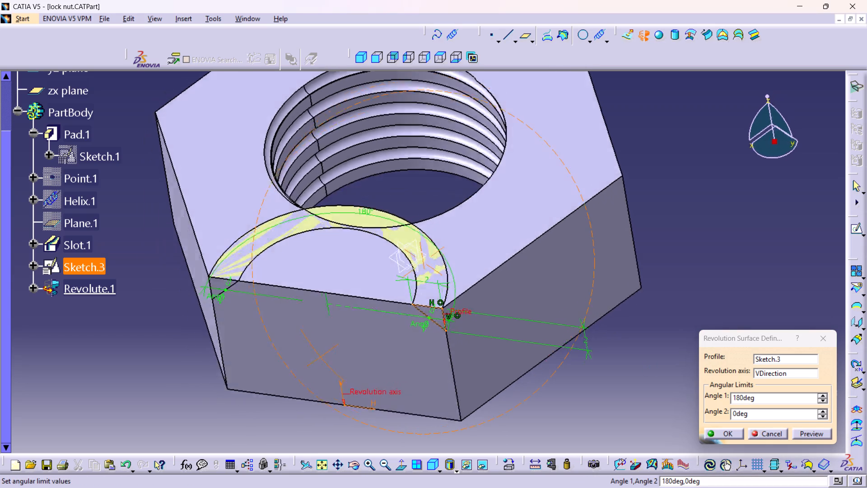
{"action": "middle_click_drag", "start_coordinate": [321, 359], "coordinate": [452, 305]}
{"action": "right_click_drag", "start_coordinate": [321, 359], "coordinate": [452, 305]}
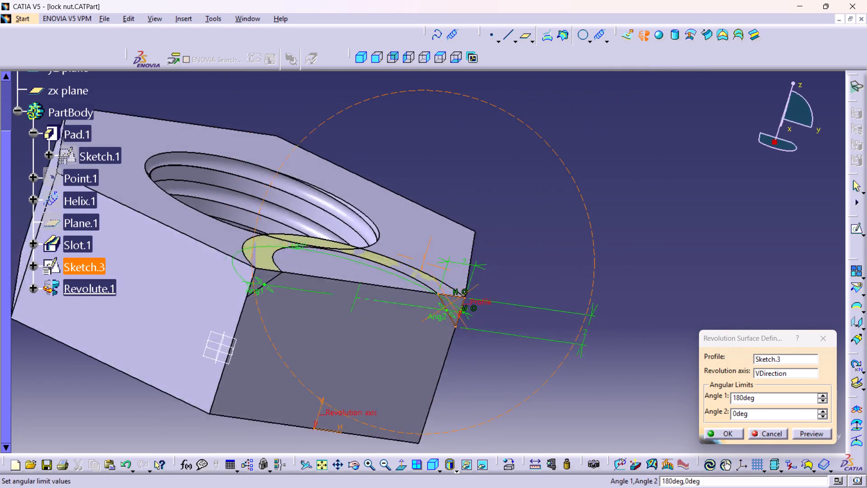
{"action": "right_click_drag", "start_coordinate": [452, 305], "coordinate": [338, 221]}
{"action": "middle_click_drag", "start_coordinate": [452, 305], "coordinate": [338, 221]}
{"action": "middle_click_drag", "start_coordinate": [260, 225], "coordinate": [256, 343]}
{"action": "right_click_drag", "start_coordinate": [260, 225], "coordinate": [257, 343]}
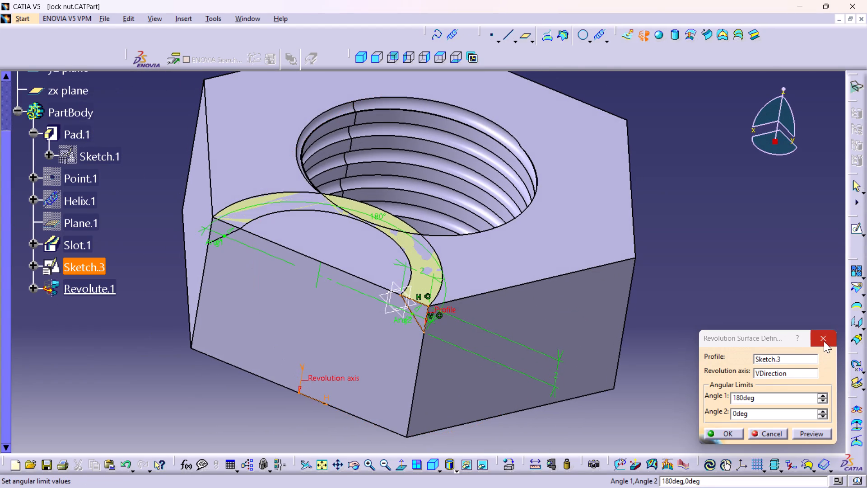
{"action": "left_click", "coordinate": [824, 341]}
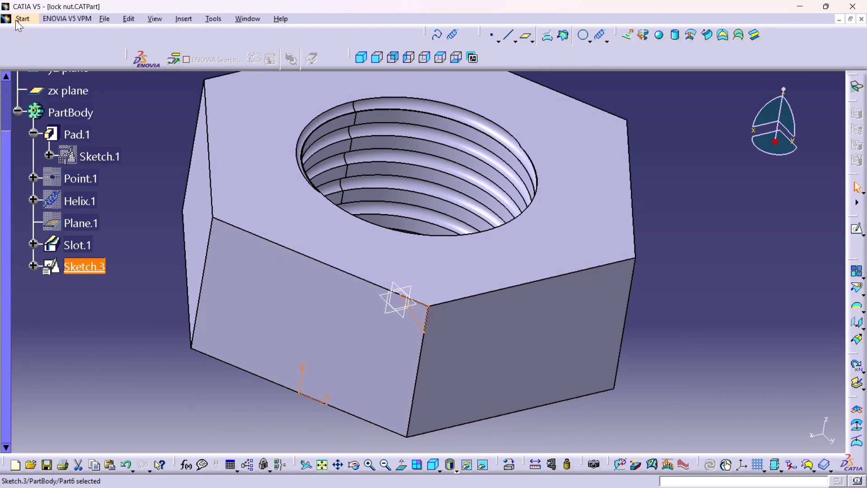
Switch back to the Part Design workbench.
{"action": "left_click", "coordinate": [17, 16]}
{"action": "left_click", "coordinate": [19, 18]}
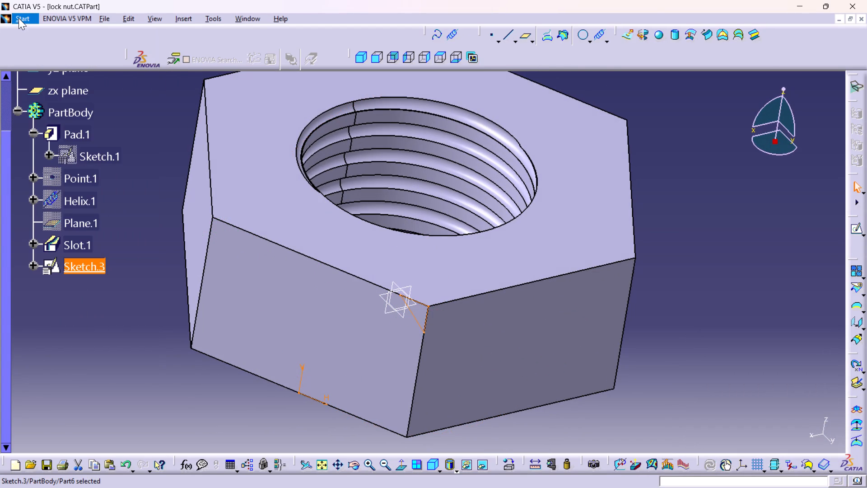
{"action": "left_click", "coordinate": [22, 16]}
{"action": "left_click", "coordinate": [69, 44]}
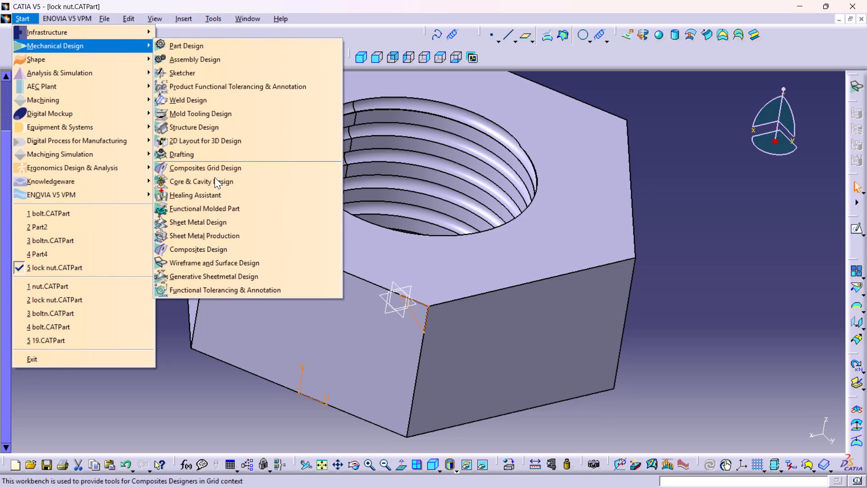
{"action": "left_click", "coordinate": [187, 44]}
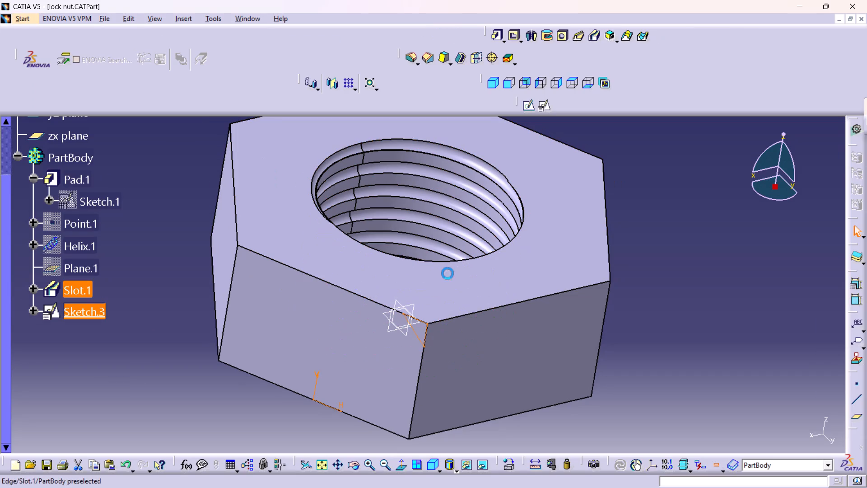
Reopen the triangle sketch at the nut's top corner for editing.
{"action": "middle_click_drag", "start_coordinate": [592, 395], "coordinate": [598, 373]}
{"action": "right_click", "coordinate": [595, 365]}
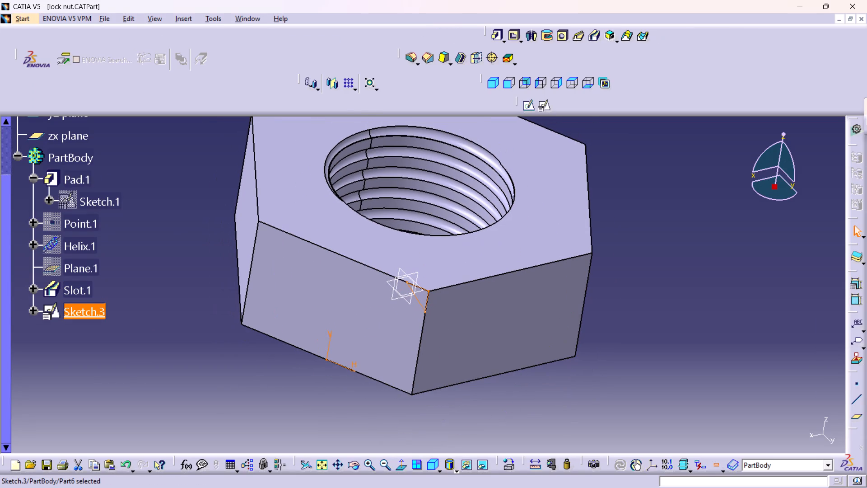
{"action": "double_click", "coordinate": [74, 310]}
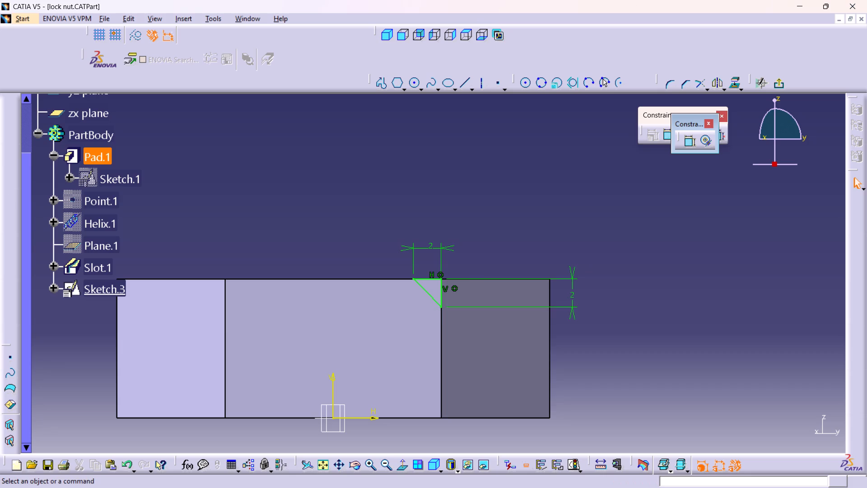
{"action": "middle_click_drag", "start_coordinate": [471, 385], "coordinate": [463, 426]}
{"action": "right_click_drag", "start_coordinate": [471, 385], "coordinate": [463, 426]}
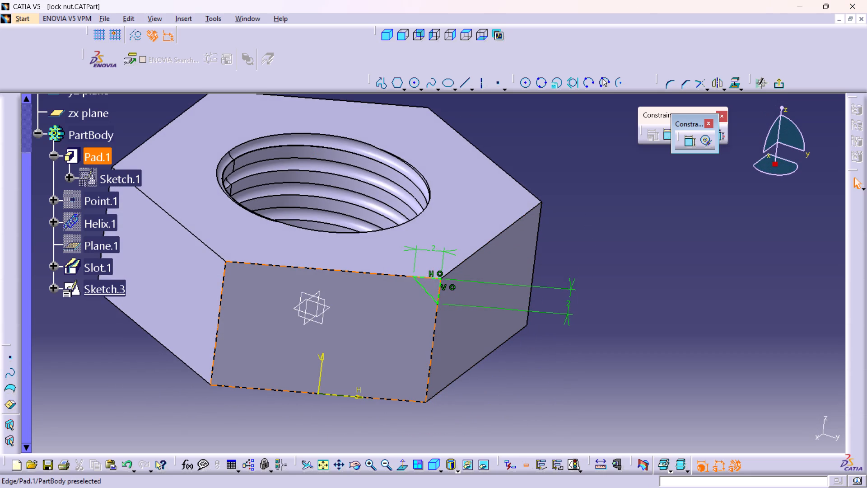
{"action": "middle_click_drag", "start_coordinate": [351, 304], "coordinate": [306, 337]}
{"action": "right_click_drag", "start_coordinate": [351, 304], "coordinate": [306, 337]}
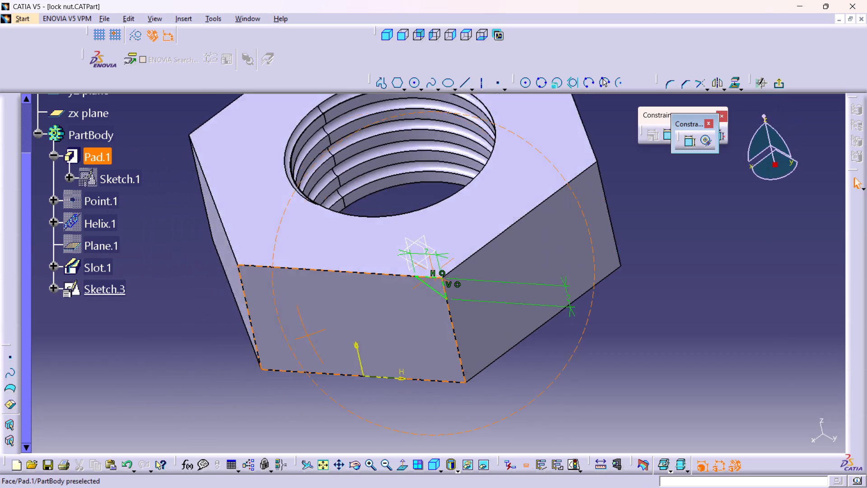
{"action": "right_click_drag", "start_coordinate": [306, 337], "coordinate": [301, 345]}
{"action": "middle_click_drag", "start_coordinate": [306, 337], "coordinate": [298, 345]}
{"action": "middle_click_drag", "start_coordinate": [401, 232], "coordinate": [333, 347]}
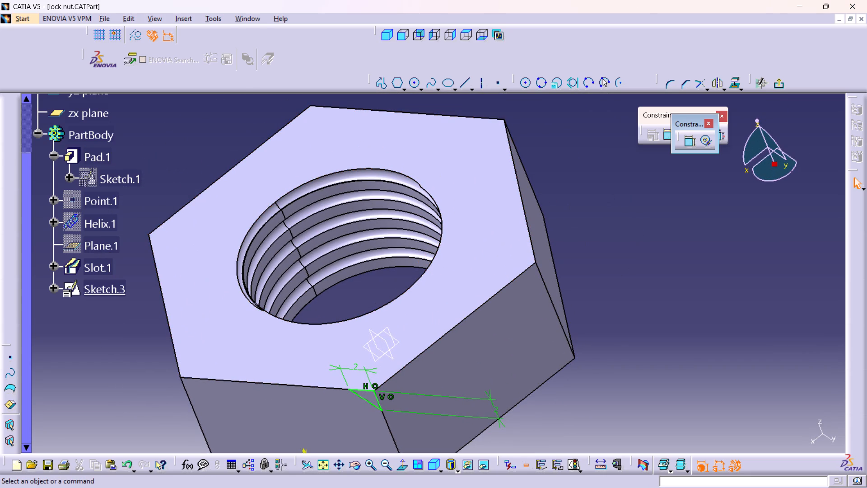
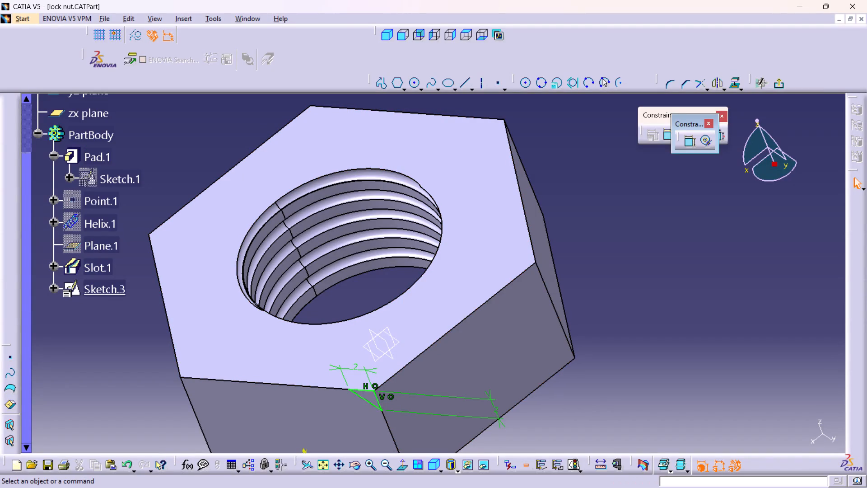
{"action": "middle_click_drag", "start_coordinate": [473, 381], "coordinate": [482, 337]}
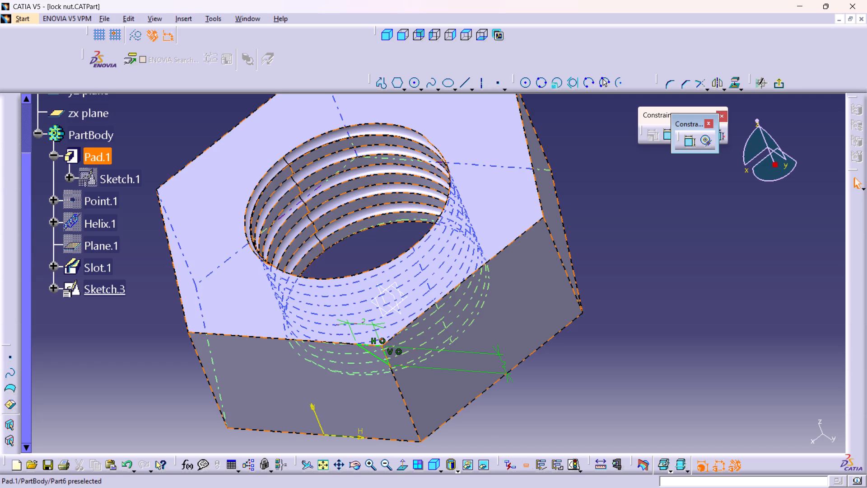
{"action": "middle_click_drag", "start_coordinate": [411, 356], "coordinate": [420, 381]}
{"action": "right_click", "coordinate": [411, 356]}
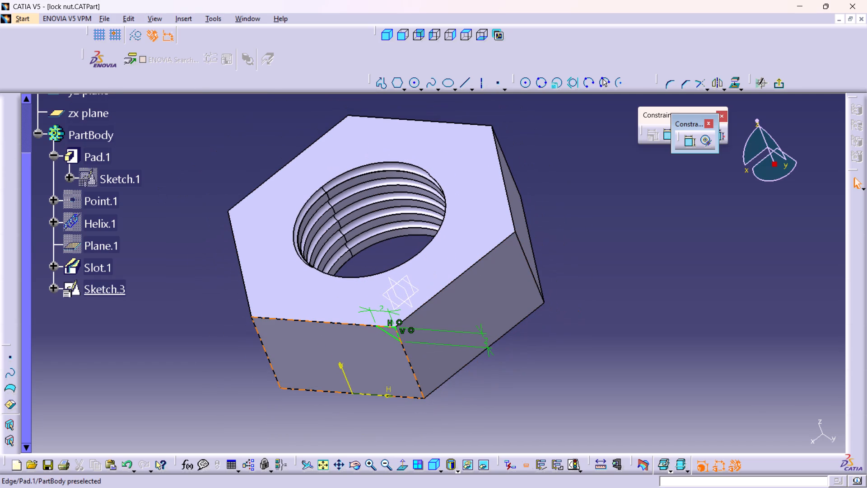
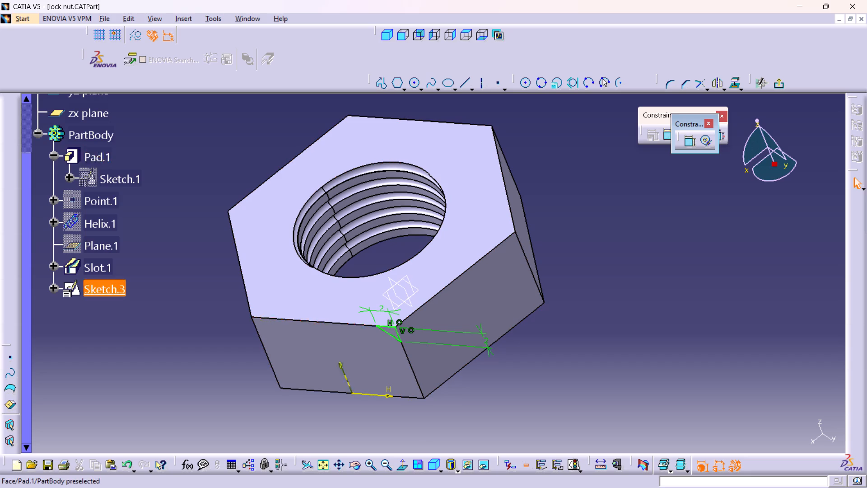
Examine the triangular corner profile on the hex nut from several angles and in the standard side view.
{"action": "middle_click_drag", "start_coordinate": [343, 277], "coordinate": [389, 313]}
{"action": "right_click_drag", "start_coordinate": [343, 277], "coordinate": [389, 313]}
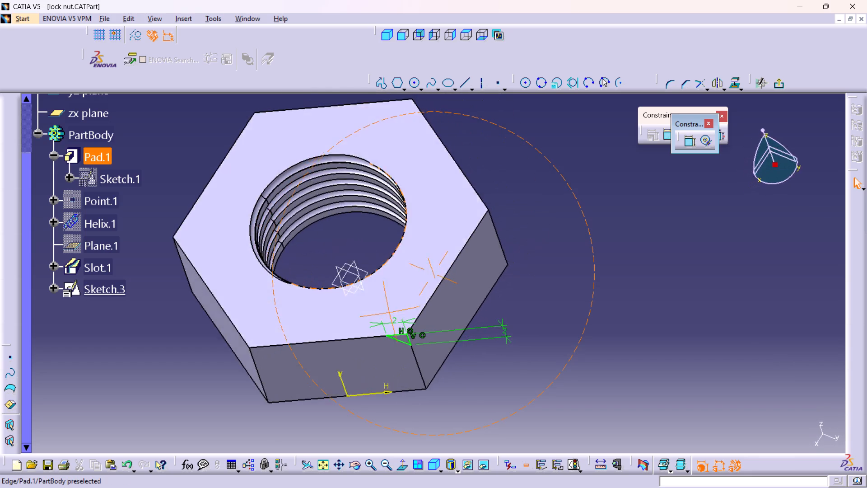
{"action": "right_click_drag", "start_coordinate": [389, 313], "coordinate": [431, 291]}
{"action": "middle_click_drag", "start_coordinate": [389, 313], "coordinate": [431, 291]}
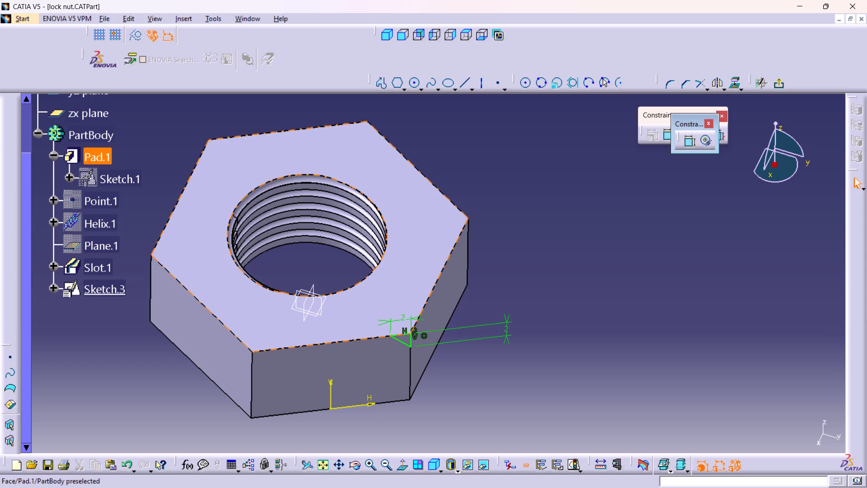
{"action": "left_click", "coordinate": [440, 467]}
{"action": "left_click", "coordinate": [449, 388]}
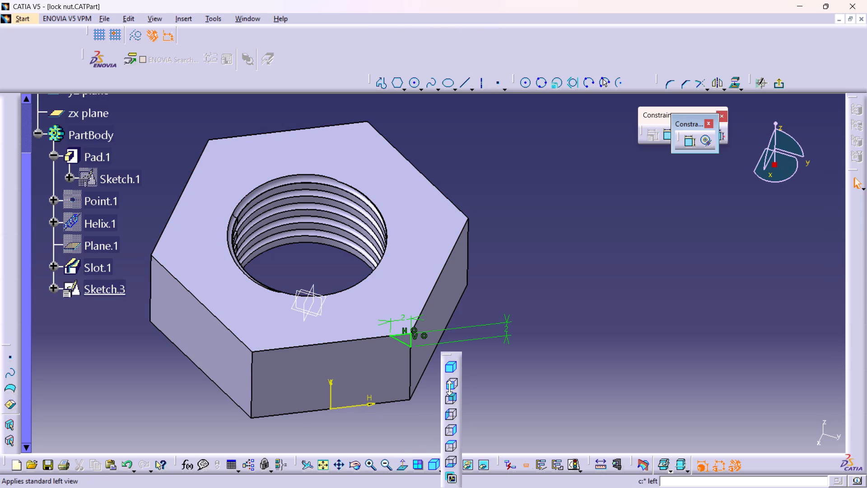
{"action": "middle_click_drag", "start_coordinate": [376, 320], "coordinate": [376, 319]}
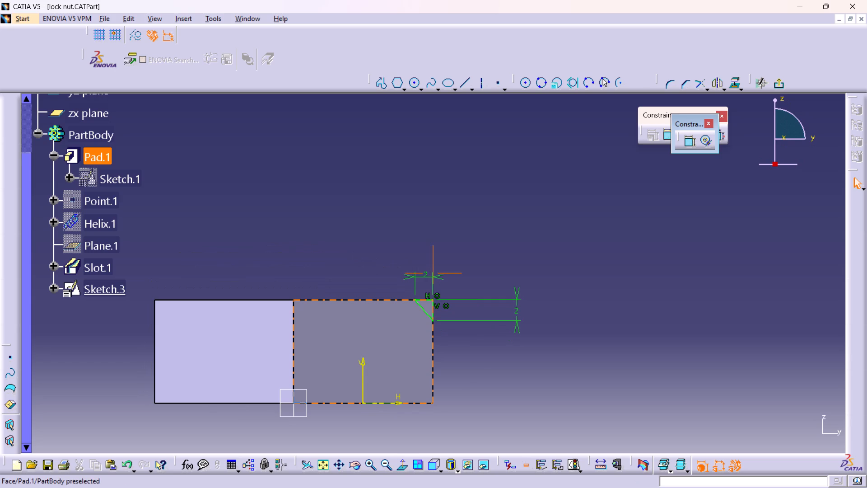
{"action": "middle_click_drag", "start_coordinate": [376, 319], "coordinate": [361, 287]}
{"action": "right_click_drag", "start_coordinate": [374, 317], "coordinate": [364, 295]}
{"action": "middle_click_drag", "start_coordinate": [318, 319], "coordinate": [336, 355]}
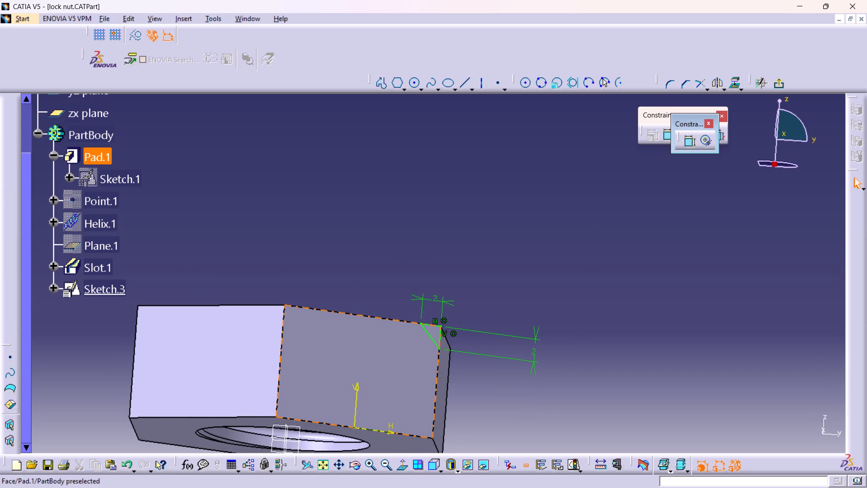
{"action": "left_click", "coordinate": [431, 468]}
{"action": "middle_click_drag", "start_coordinate": [400, 406], "coordinate": [400, 401]}
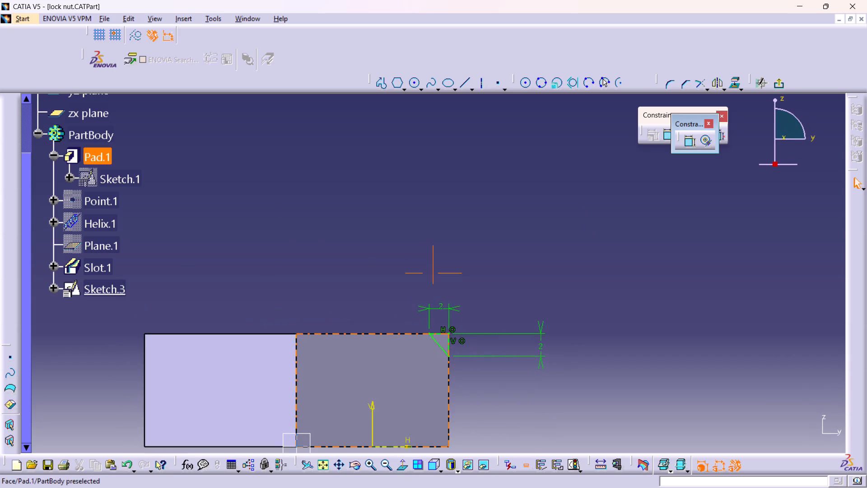
{"action": "middle_click_drag", "start_coordinate": [400, 401], "coordinate": [400, 345]}
Detach the standard views palette and dock it with the toolbars above the model.
{"action": "left_click", "coordinate": [444, 464]}
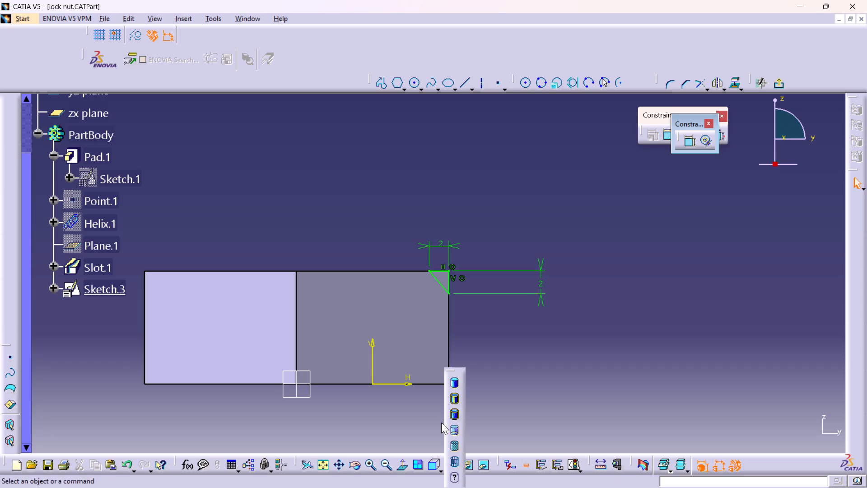
{"action": "left_click", "coordinate": [424, 436]}
{"action": "left_click", "coordinate": [439, 469]}
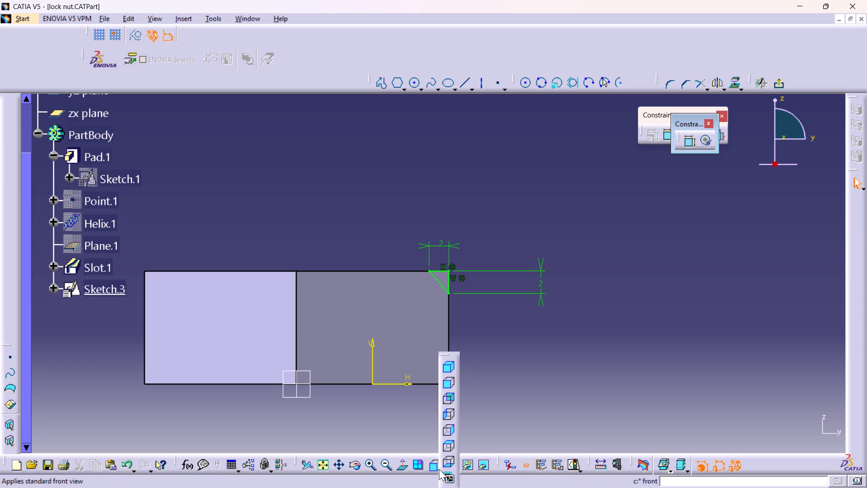
{"action": "left_click_drag", "start_coordinate": [445, 357], "coordinate": [516, 19]}
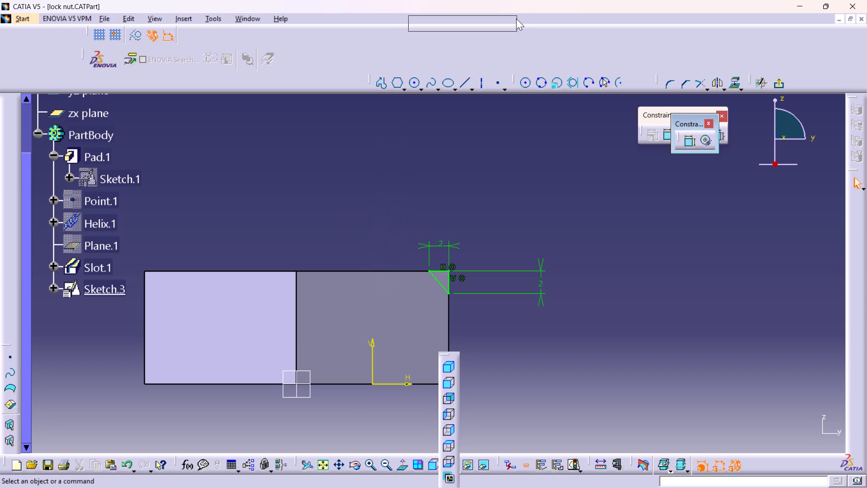
{"action": "left_click_drag", "start_coordinate": [516, 19], "coordinate": [591, 49]}
{"action": "left_click_drag", "start_coordinate": [591, 49], "coordinate": [587, 47]}
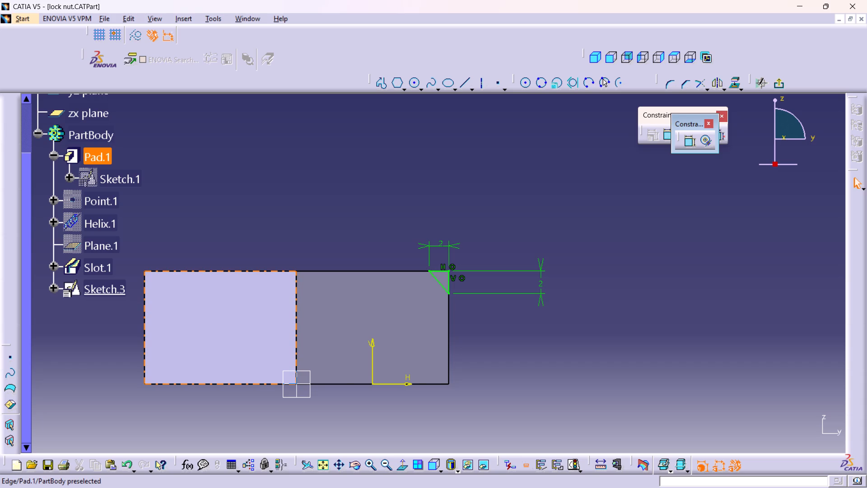
Set the triangular profile's horizontal and vertical legs to 3 mm each and exit the sketch.
{"action": "double_click", "coordinate": [441, 244]}
{"action": "key", "text": "3"}
{"action": "key", "text": "Return"}
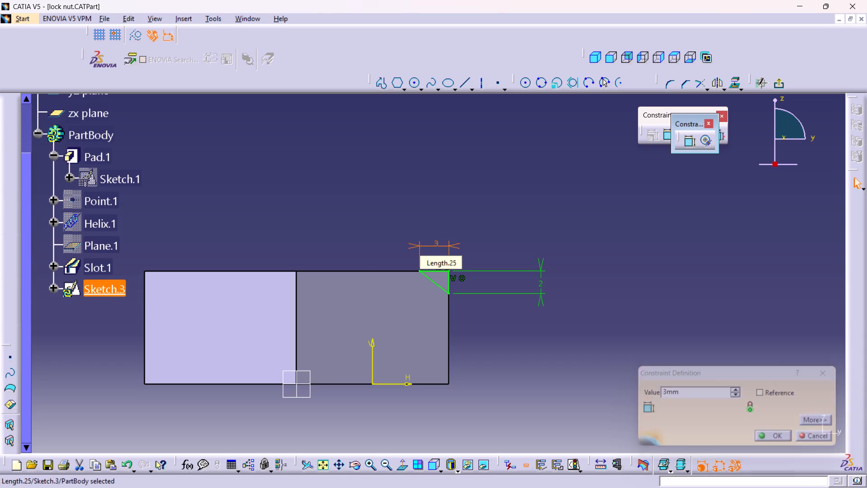
{"action": "double_click", "coordinate": [541, 282]}
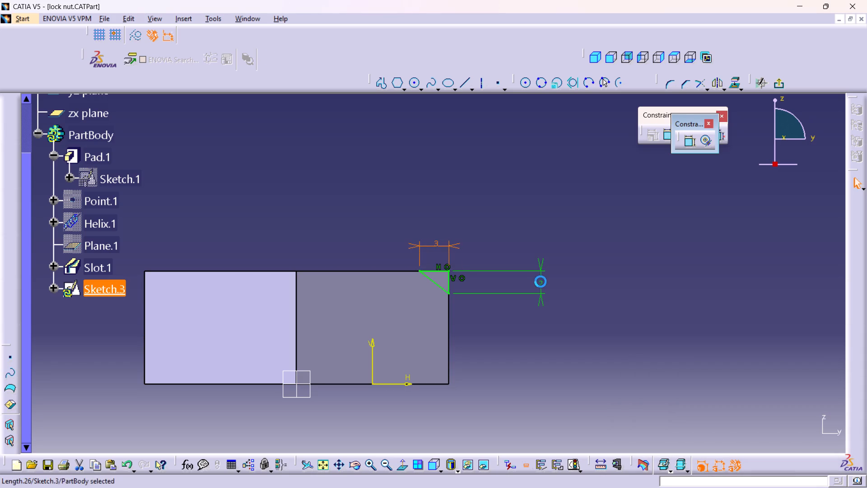
{"action": "key", "text": "3"}
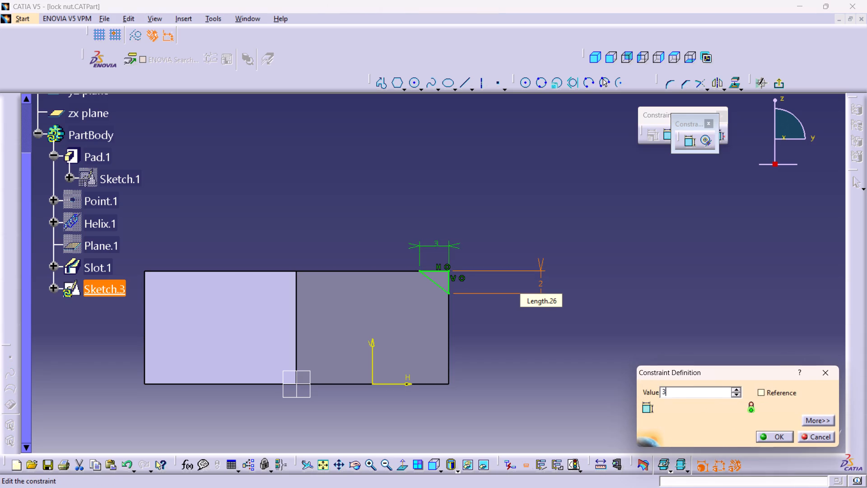
{"action": "key", "text": "Return"}
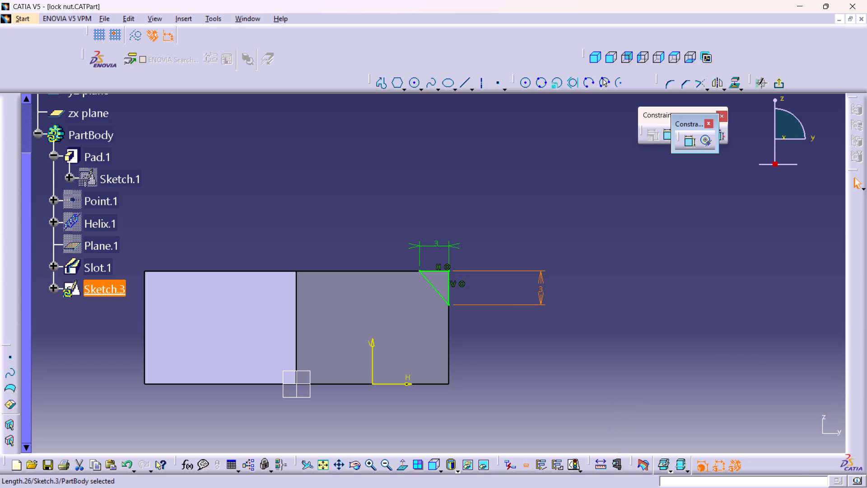
{"action": "middle_click_drag", "start_coordinate": [462, 396], "coordinate": [475, 351]}
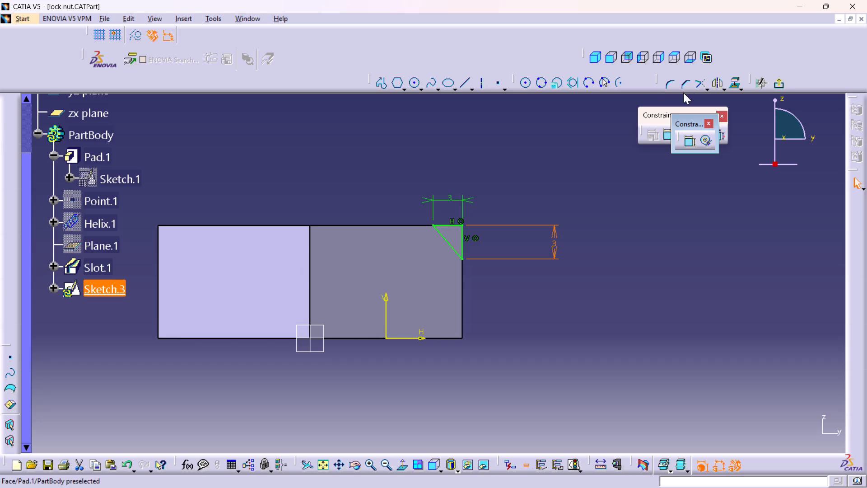
{"action": "left_click", "coordinate": [780, 83]}
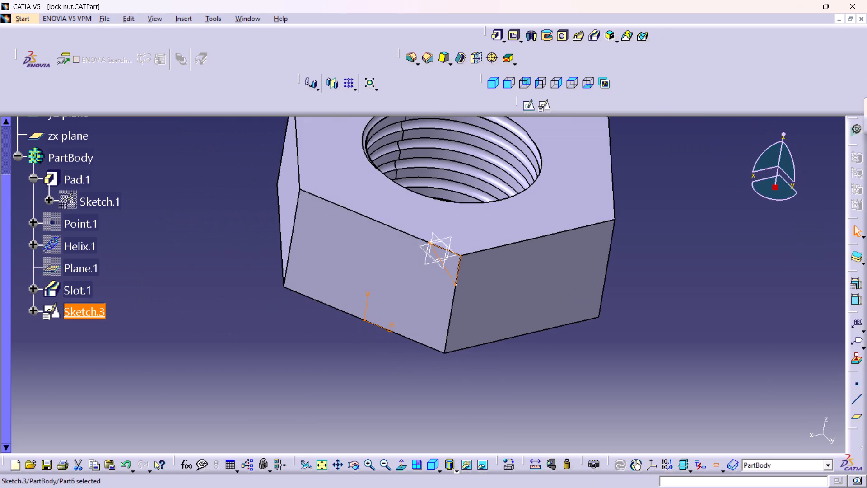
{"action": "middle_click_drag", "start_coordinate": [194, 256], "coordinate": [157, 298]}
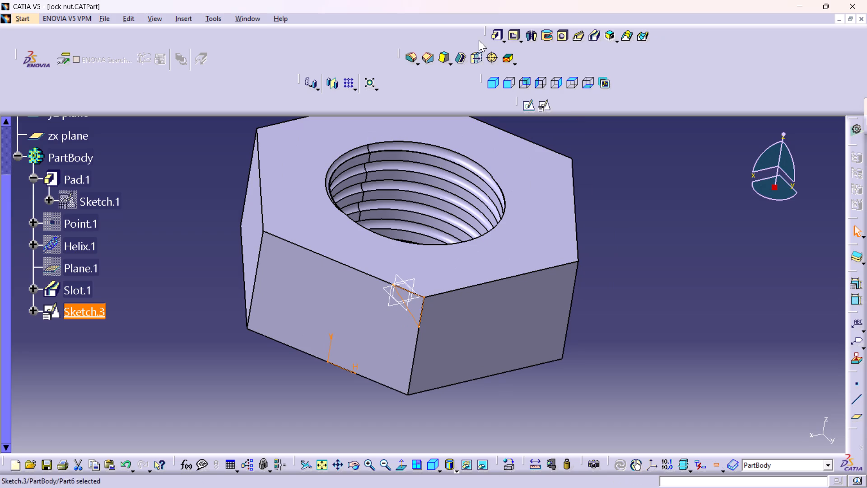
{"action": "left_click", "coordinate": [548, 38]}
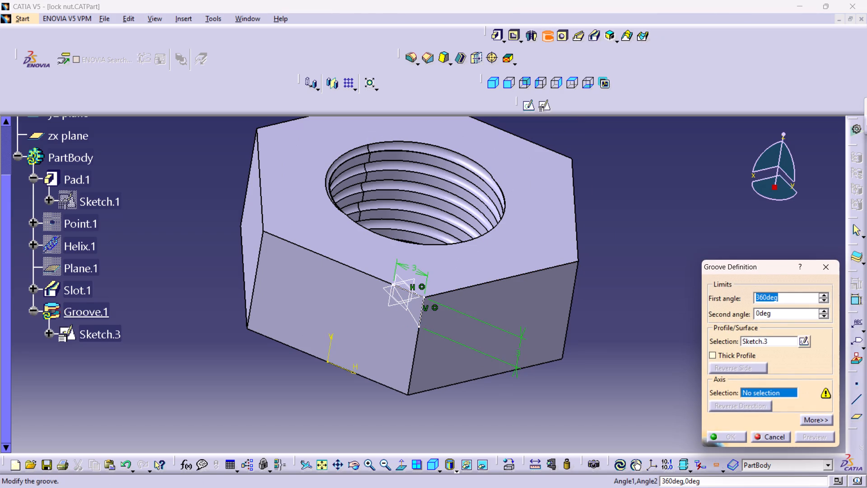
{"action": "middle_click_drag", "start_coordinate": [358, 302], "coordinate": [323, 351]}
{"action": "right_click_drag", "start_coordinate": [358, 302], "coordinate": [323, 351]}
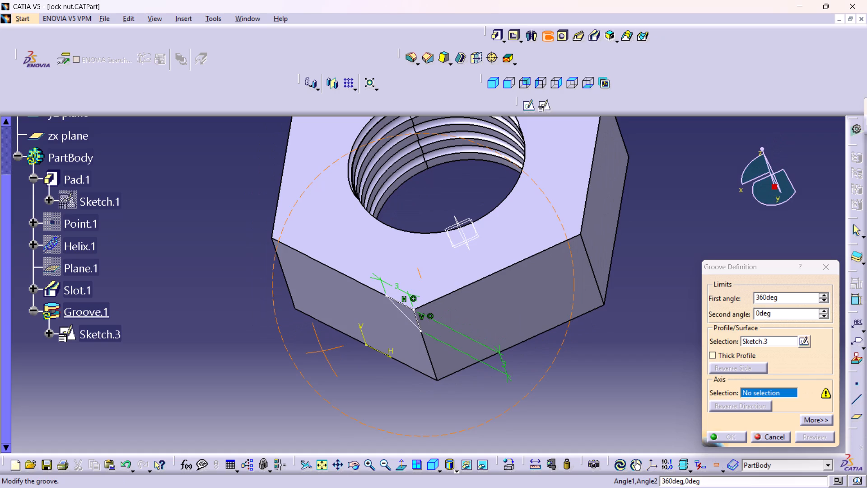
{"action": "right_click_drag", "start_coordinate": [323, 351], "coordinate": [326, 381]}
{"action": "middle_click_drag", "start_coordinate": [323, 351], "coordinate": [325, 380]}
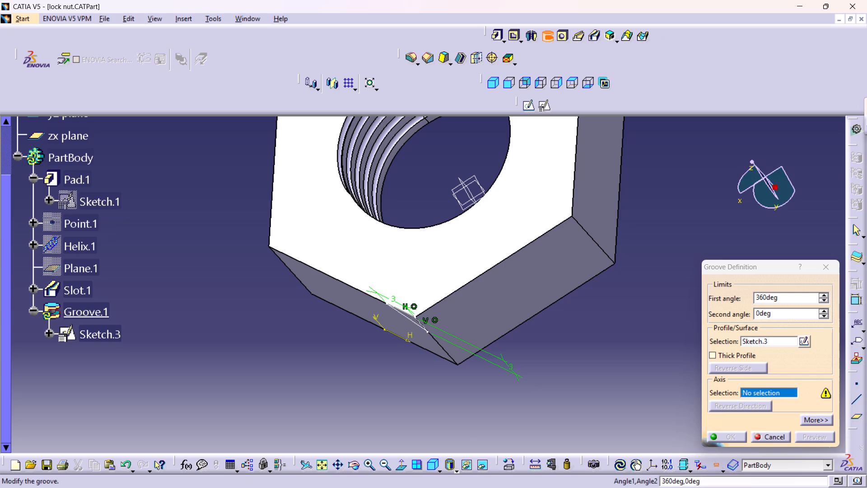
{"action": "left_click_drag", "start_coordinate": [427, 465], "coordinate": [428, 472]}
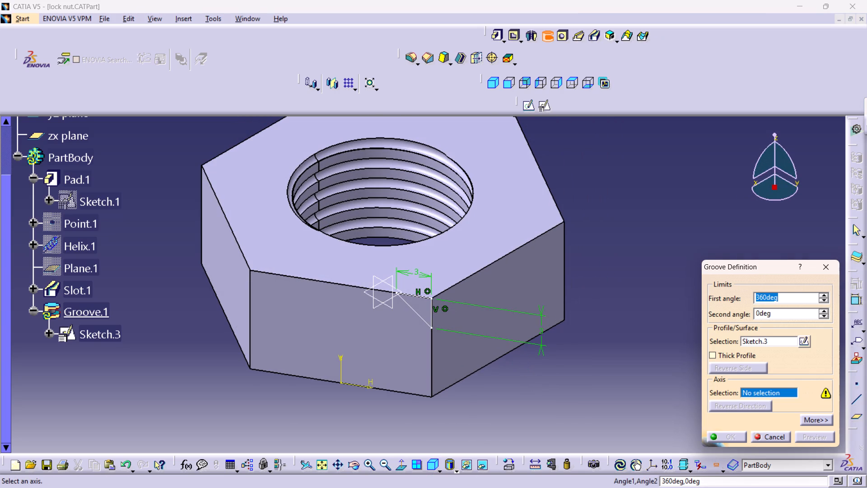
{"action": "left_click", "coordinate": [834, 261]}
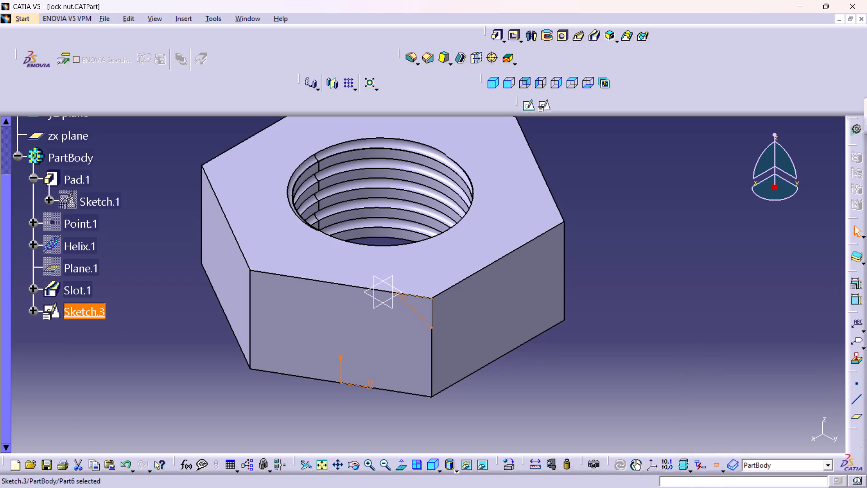
Save the lock nut part.
{"action": "key", "text": "ctrl+s"}
{"action": "key", "text": "ctrl+s"}
{"action": "key", "text": "ctrl+s"}
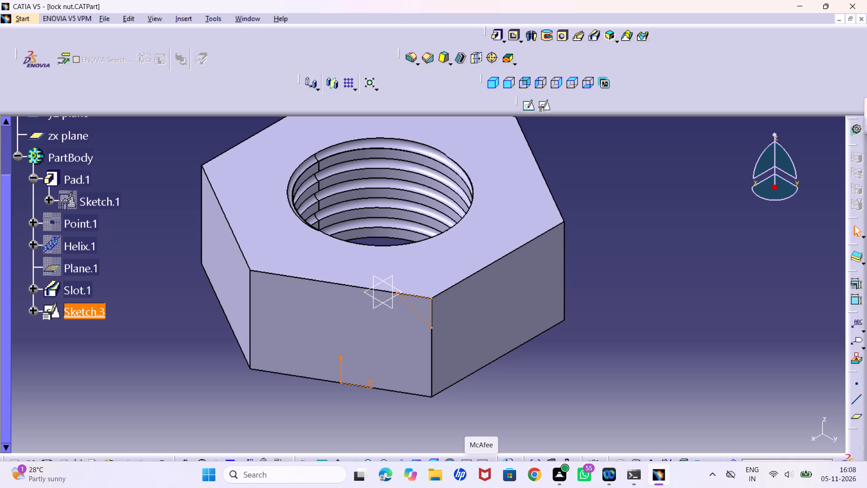
Examine the triangular profile at the nut's corner up close and in the isometric view.
{"action": "middle_click_drag", "start_coordinate": [509, 320], "coordinate": [517, 336]}
{"action": "right_click_drag", "start_coordinate": [509, 320], "coordinate": [530, 355]}
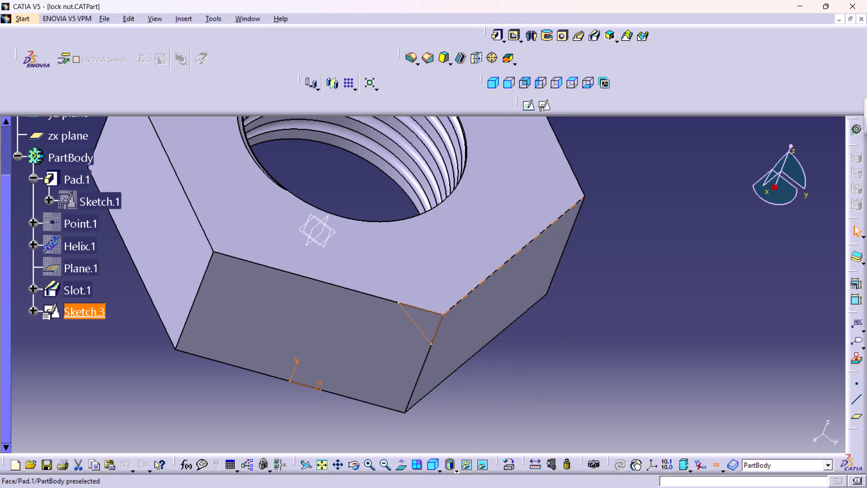
{"action": "middle_click_drag", "start_coordinate": [405, 291], "coordinate": [405, 244]}
{"action": "right_click", "coordinate": [405, 291]}
{"action": "middle_click_drag", "start_coordinate": [384, 340], "coordinate": [383, 322]}
{"action": "right_click_drag", "start_coordinate": [384, 340], "coordinate": [383, 322]}
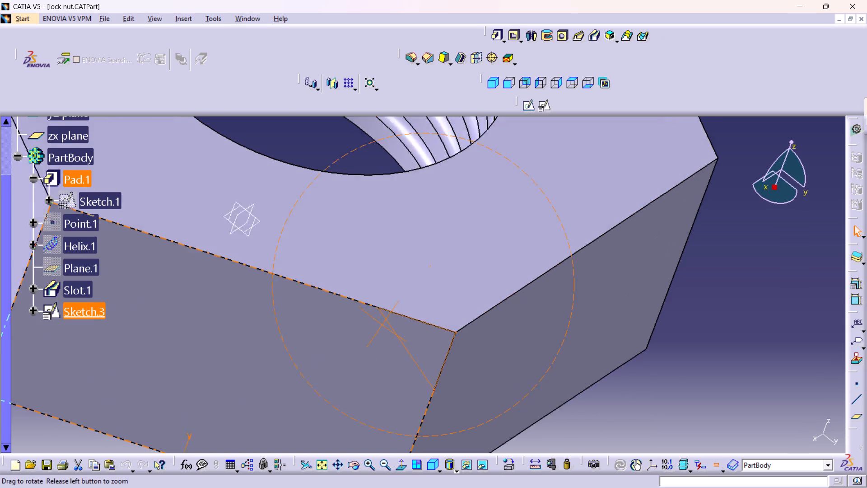
{"action": "right_click_drag", "start_coordinate": [383, 322], "coordinate": [395, 273]}
{"action": "middle_click_drag", "start_coordinate": [383, 322], "coordinate": [395, 273]}
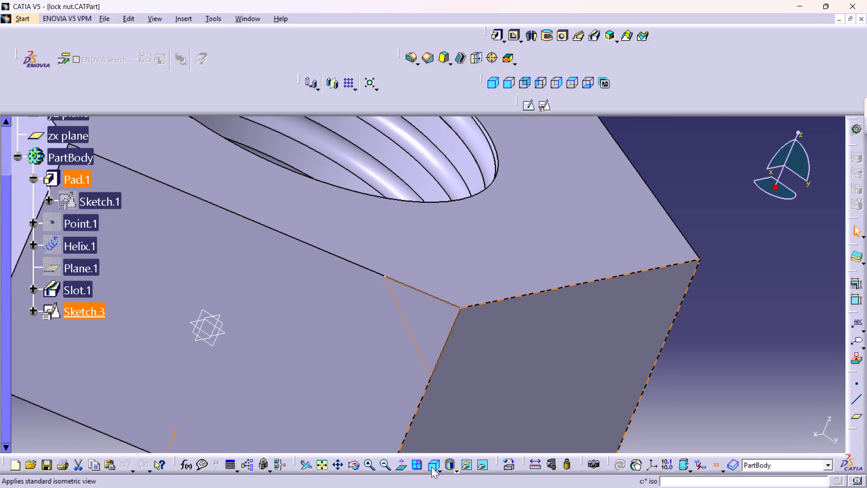
{"action": "left_click", "coordinate": [431, 467]}
{"action": "middle_click_drag", "start_coordinate": [320, 270], "coordinate": [345, 346]}
{"action": "right_click", "coordinate": [320, 270]}
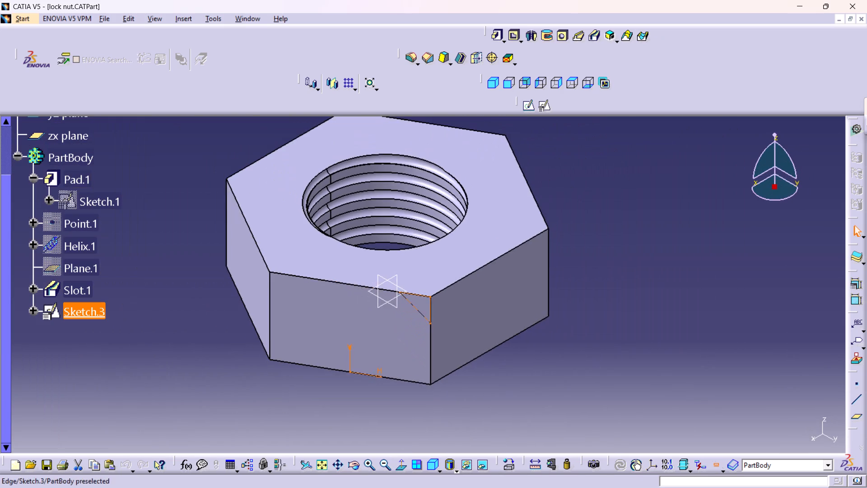
{"action": "middle_click_drag", "start_coordinate": [423, 251], "coordinate": [424, 293]}
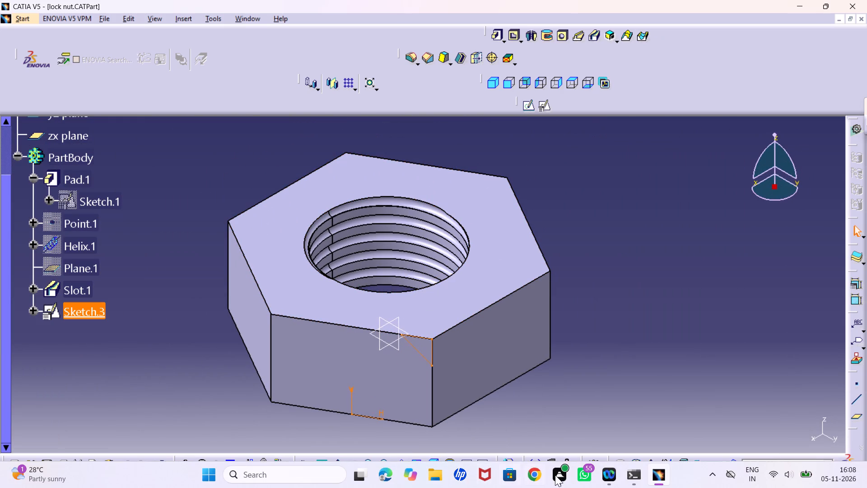
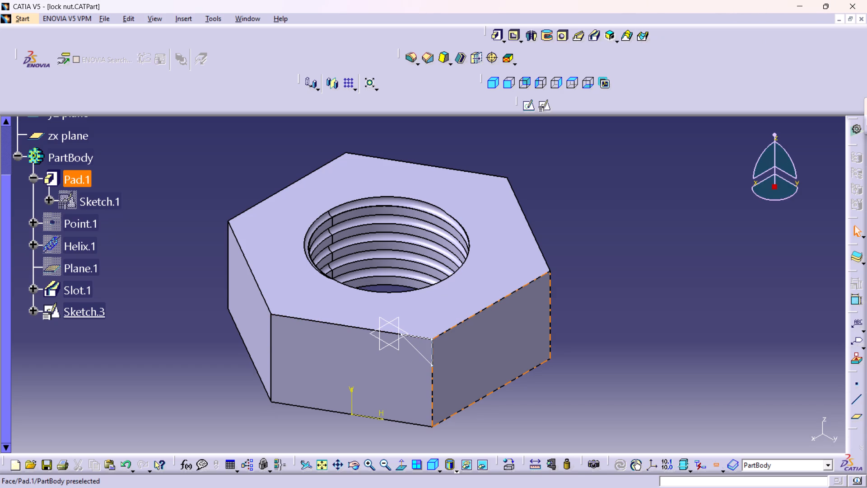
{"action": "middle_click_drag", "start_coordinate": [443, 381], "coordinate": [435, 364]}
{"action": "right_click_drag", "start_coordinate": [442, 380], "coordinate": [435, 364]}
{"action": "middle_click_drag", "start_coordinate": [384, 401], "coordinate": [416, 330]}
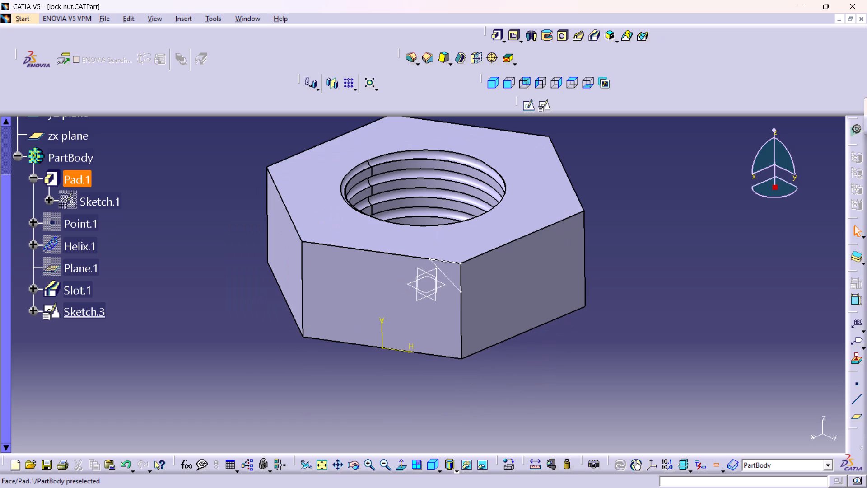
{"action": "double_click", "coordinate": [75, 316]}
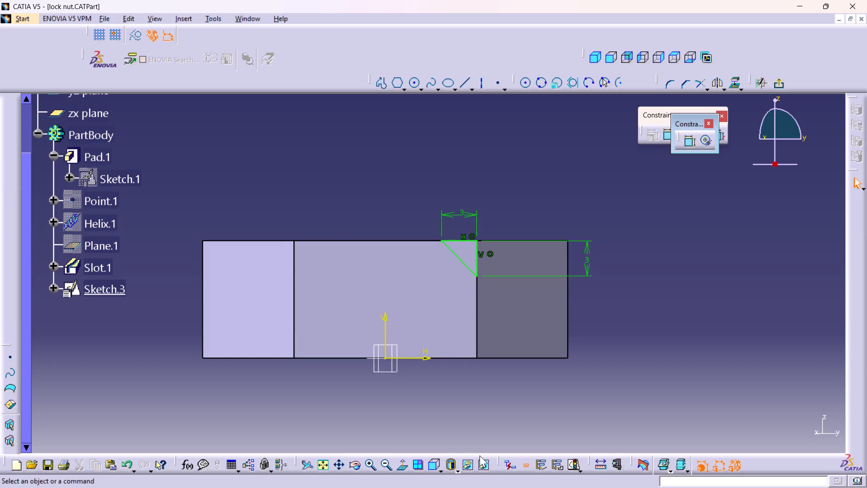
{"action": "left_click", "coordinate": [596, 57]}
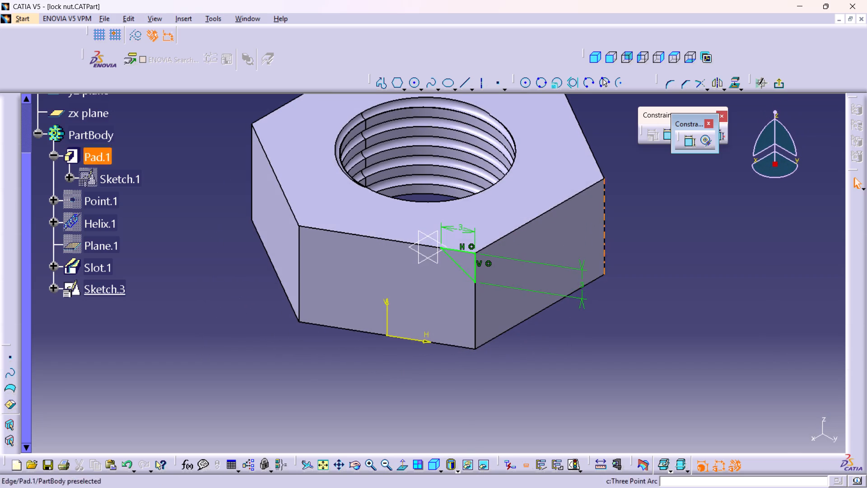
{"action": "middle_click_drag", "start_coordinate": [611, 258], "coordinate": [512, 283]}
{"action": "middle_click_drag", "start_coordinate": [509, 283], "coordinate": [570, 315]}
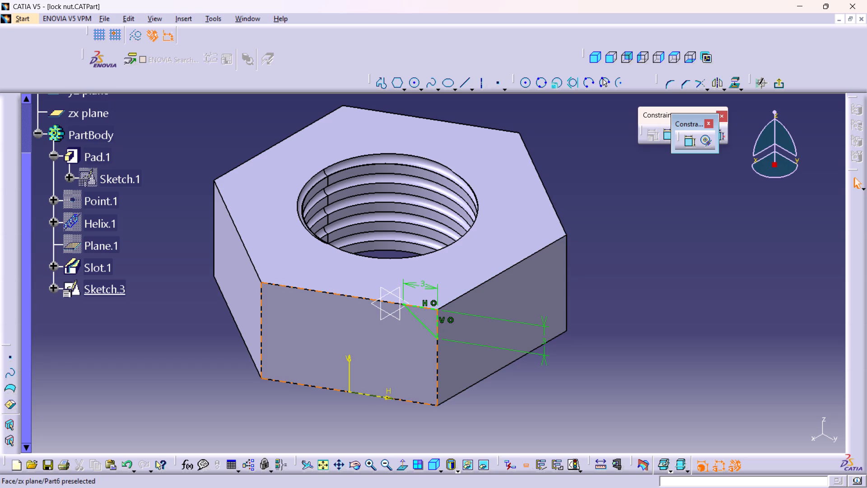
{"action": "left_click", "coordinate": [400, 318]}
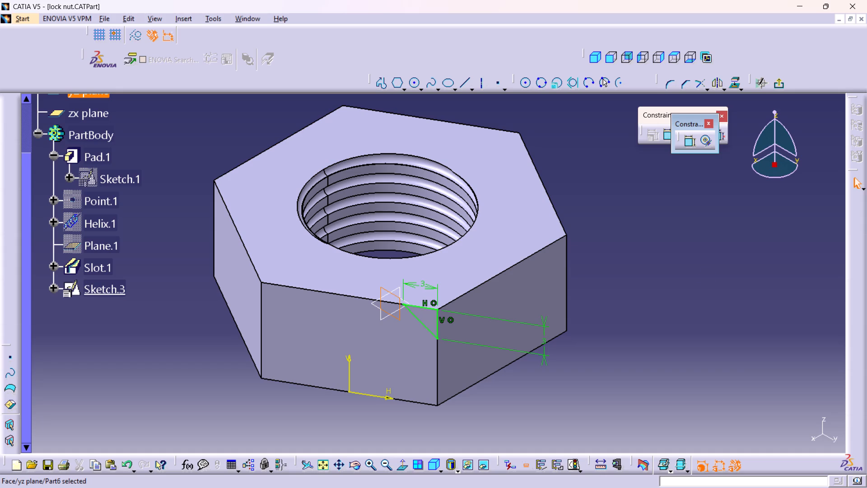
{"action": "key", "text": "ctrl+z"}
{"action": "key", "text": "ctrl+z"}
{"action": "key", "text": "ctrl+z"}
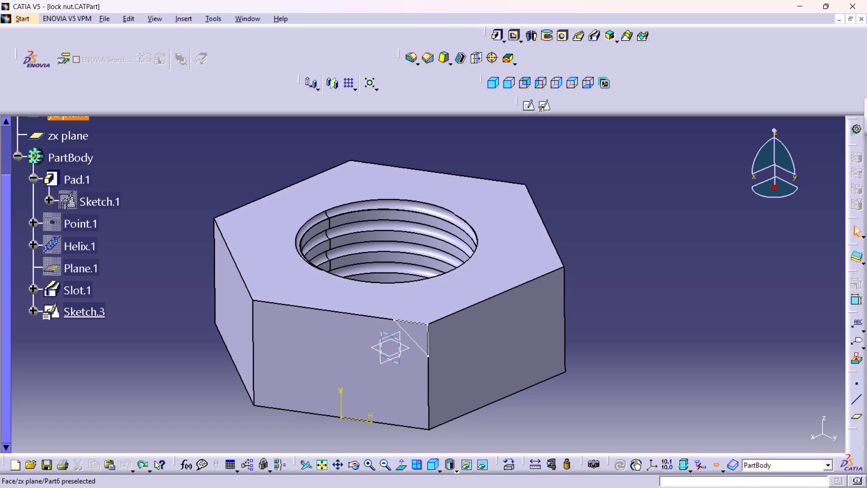
Create a positioned sketch on the zx plane with implicit origin and orientation.
{"action": "middle_click_drag", "start_coordinate": [301, 300], "coordinate": [289, 352]}
{"action": "right_click_drag", "start_coordinate": [301, 300], "coordinate": [289, 352]}
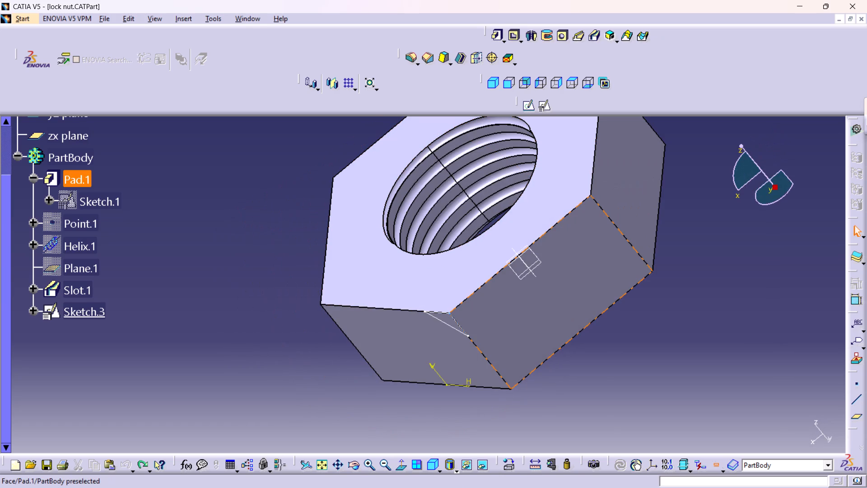
{"action": "middle_click_drag", "start_coordinate": [543, 300], "coordinate": [575, 296]}
{"action": "right_click_drag", "start_coordinate": [548, 300], "coordinate": [575, 296]}
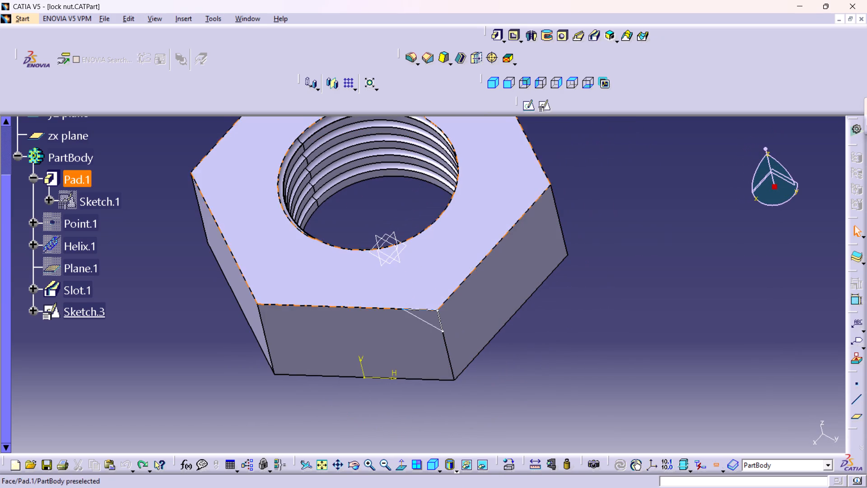
{"action": "left_click", "coordinate": [378, 247]}
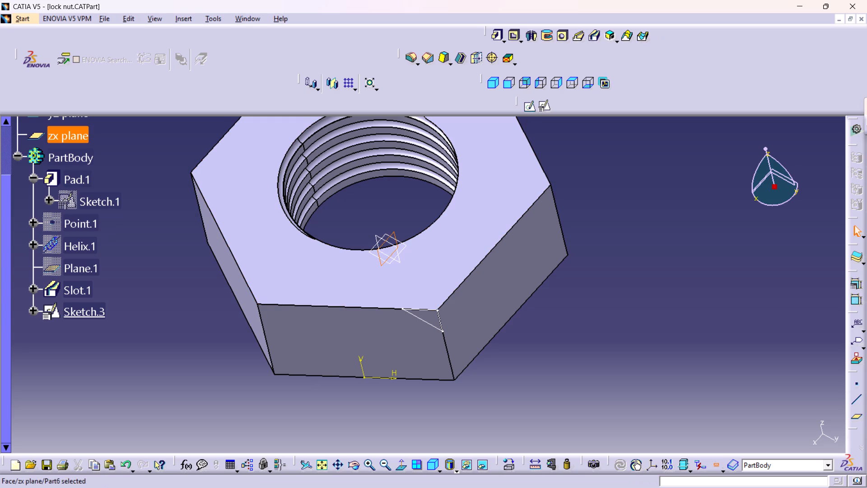
{"action": "left_click", "coordinate": [542, 107]}
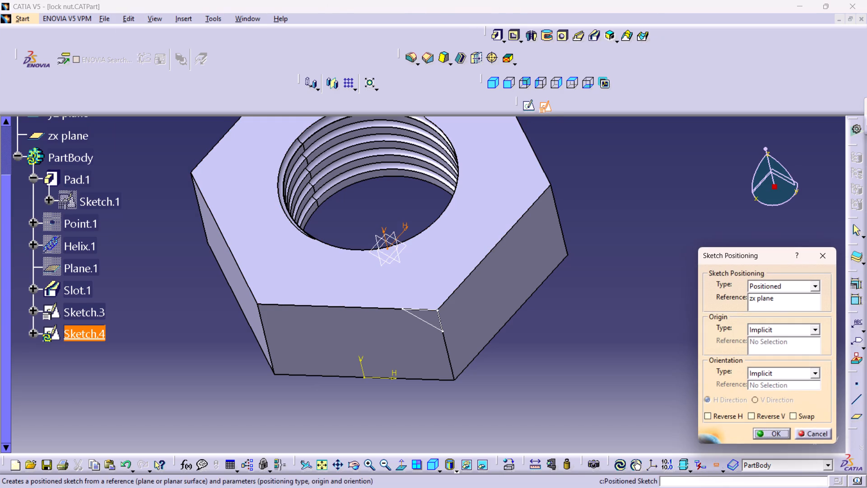
{"action": "left_click", "coordinate": [778, 433]}
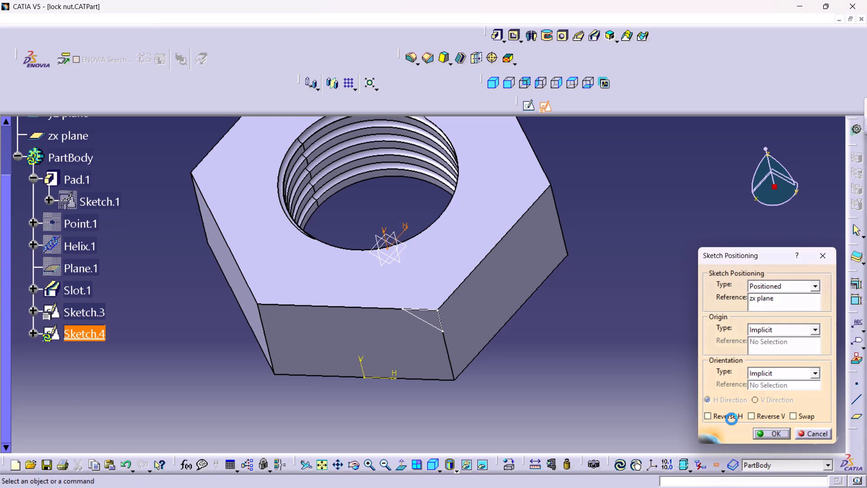
{"action": "middle_click_drag", "start_coordinate": [389, 217], "coordinate": [382, 278]}
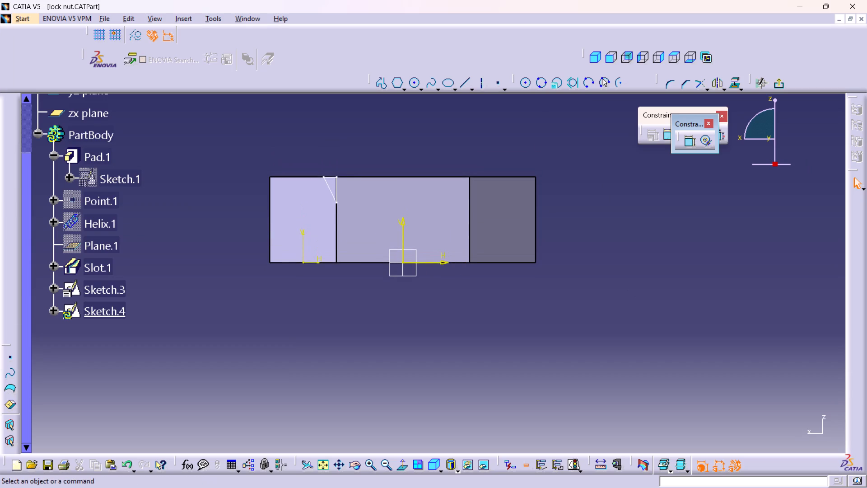
Switch to the triangular profile's sketch and exit the sketcher.
{"action": "double_click", "coordinate": [112, 287]}
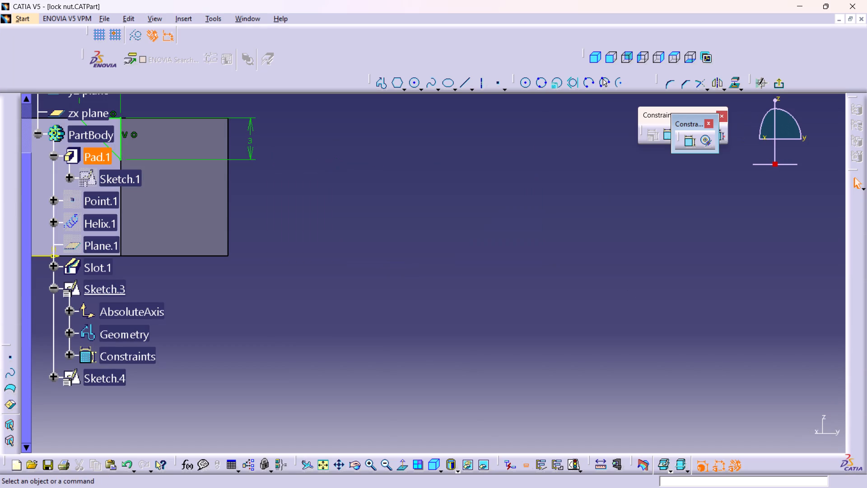
{"action": "middle_click_drag", "start_coordinate": [327, 242], "coordinate": [662, 273]}
{"action": "middle_click_drag", "start_coordinate": [555, 267], "coordinate": [563, 279]}
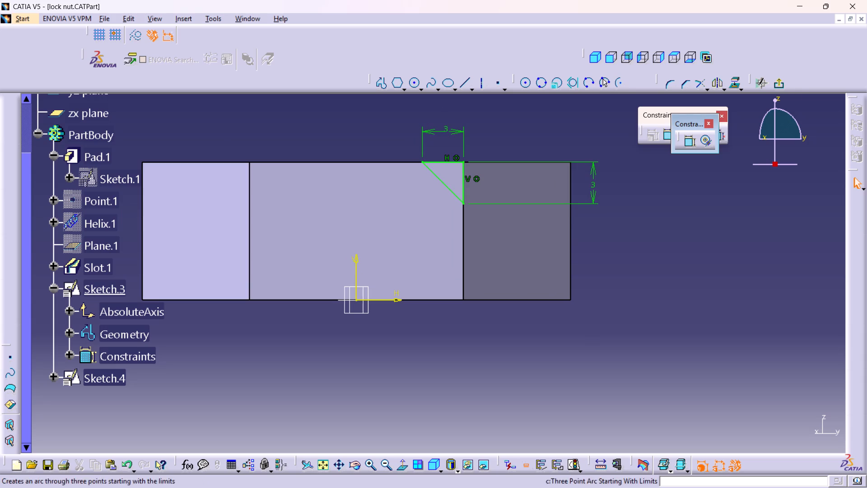
{"action": "left_click", "coordinate": [782, 88]}
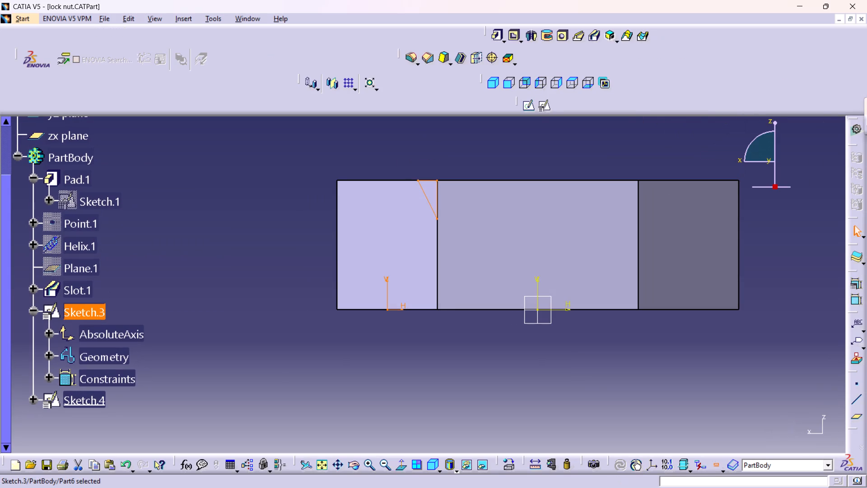
Start a Groove of the triangular profile about the zx-plane sketch's vertical axis, trying a second angle of 360 deg.
{"action": "left_click", "coordinate": [551, 36]}
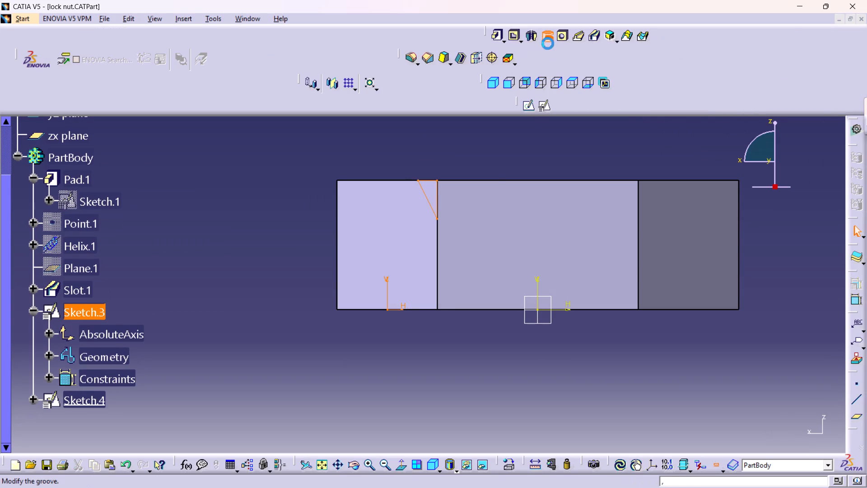
{"action": "middle_click_drag", "start_coordinate": [347, 245], "coordinate": [392, 346]}
{"action": "right_click_drag", "start_coordinate": [347, 245], "coordinate": [393, 347]}
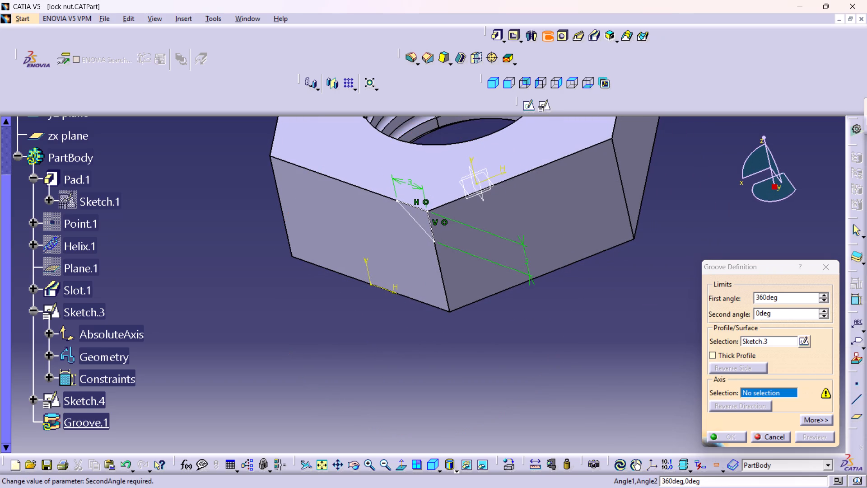
{"action": "double_click", "coordinate": [772, 314]}
{"action": "type", "text": "360"}
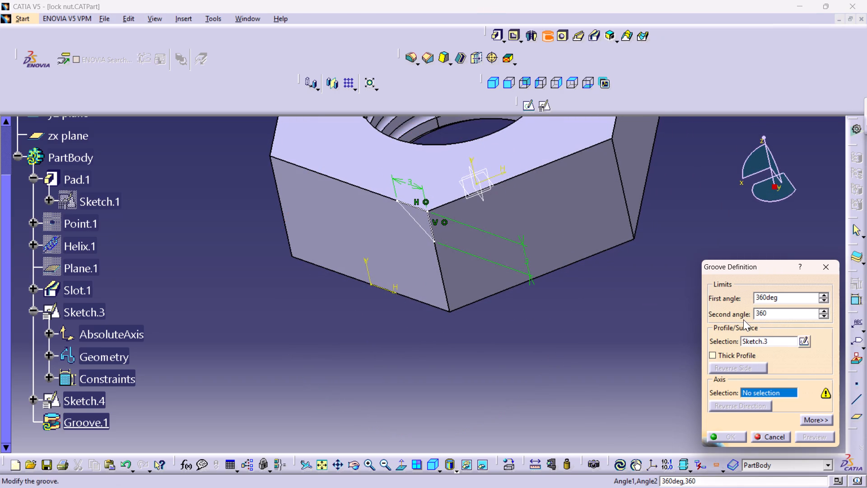
{"action": "middle_click_drag", "start_coordinate": [326, 297], "coordinate": [384, 286]}
{"action": "right_click_drag", "start_coordinate": [326, 297], "coordinate": [384, 286]}
{"action": "middle_click_drag", "start_coordinate": [350, 257], "coordinate": [341, 296]}
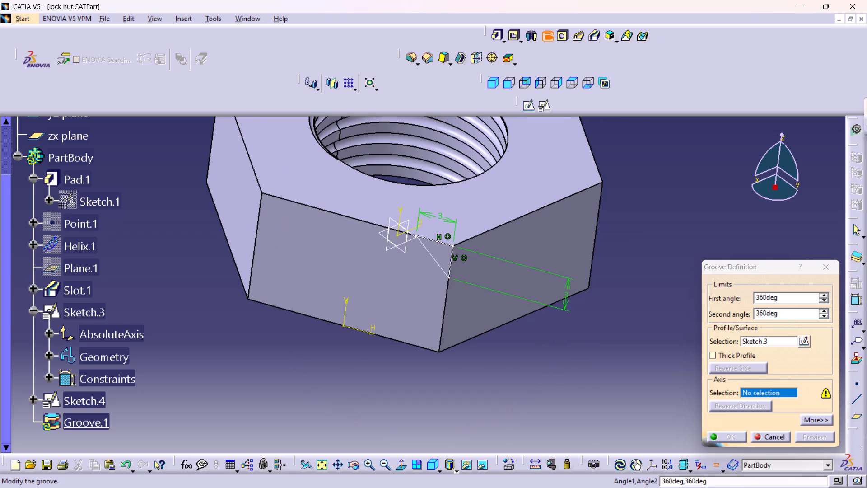
{"action": "middle_click_drag", "start_coordinate": [328, 275], "coordinate": [323, 347]}
{"action": "right_click_drag", "start_coordinate": [328, 275], "coordinate": [323, 347]}
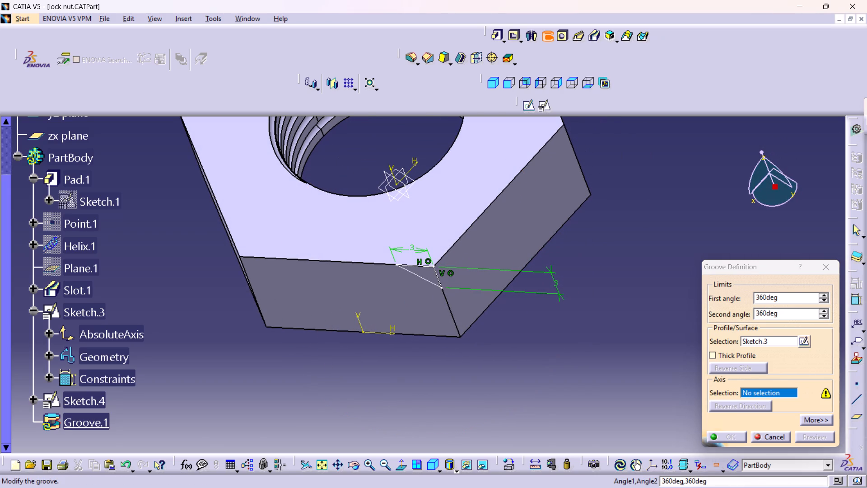
{"action": "left_click", "coordinate": [756, 394]}
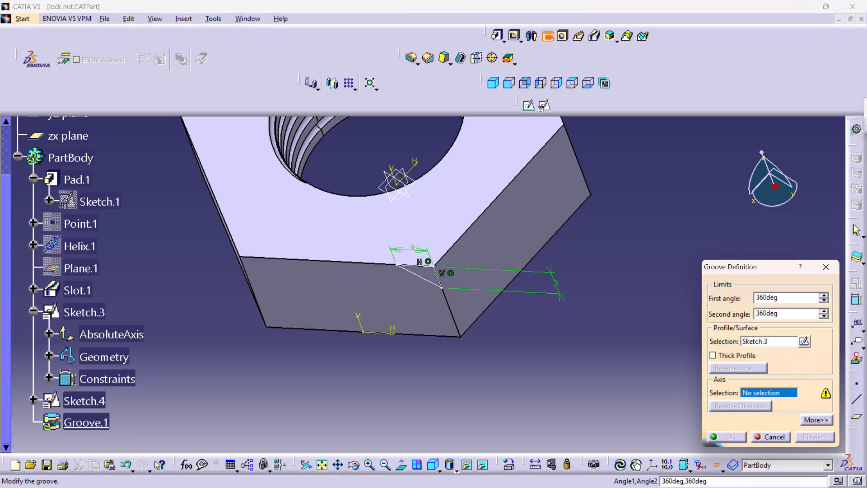
{"action": "left_click", "coordinate": [391, 166]}
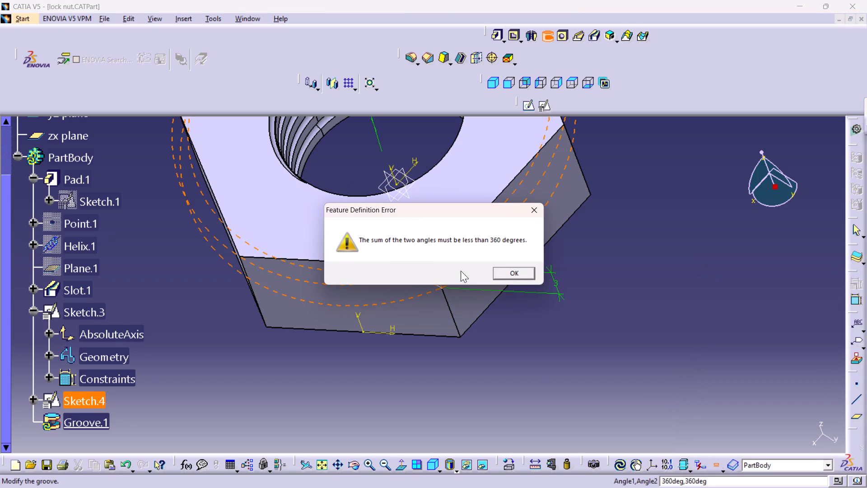
{"action": "left_click", "coordinate": [513, 273]}
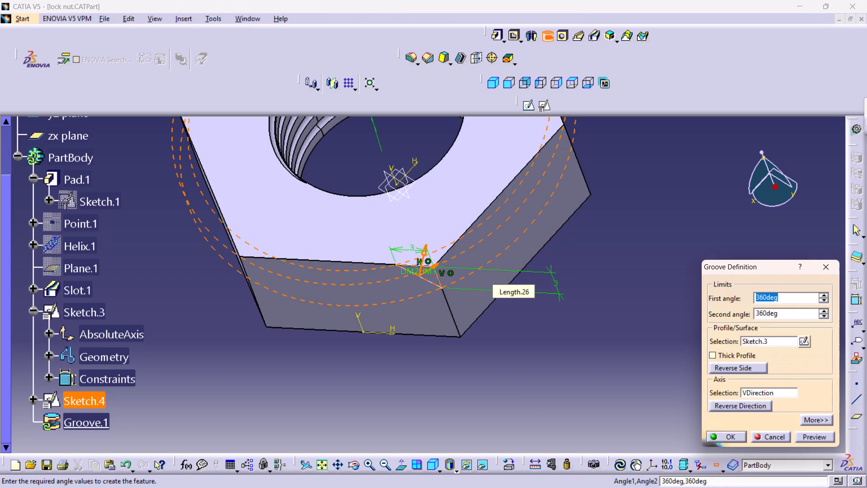
{"action": "left_click", "coordinate": [725, 439]}
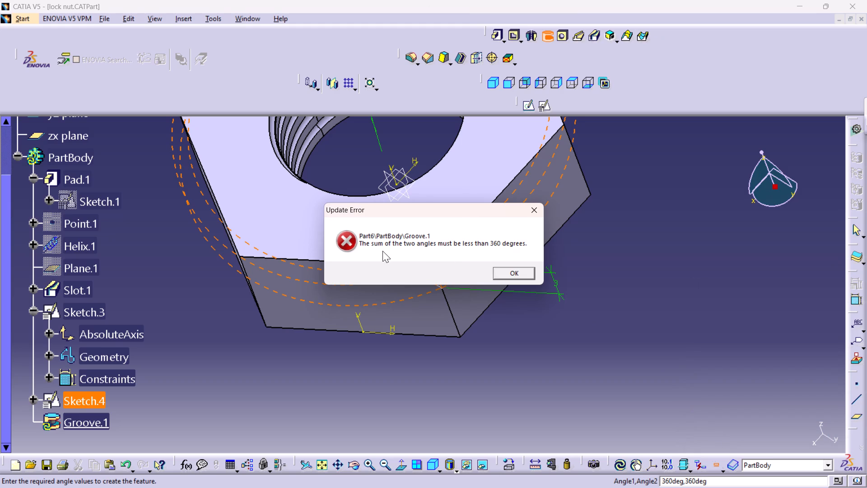
{"action": "left_click", "coordinate": [512, 268]}
Set the groove's second angle to 0 deg and apply the groove.
{"action": "double_click", "coordinate": [790, 313]}
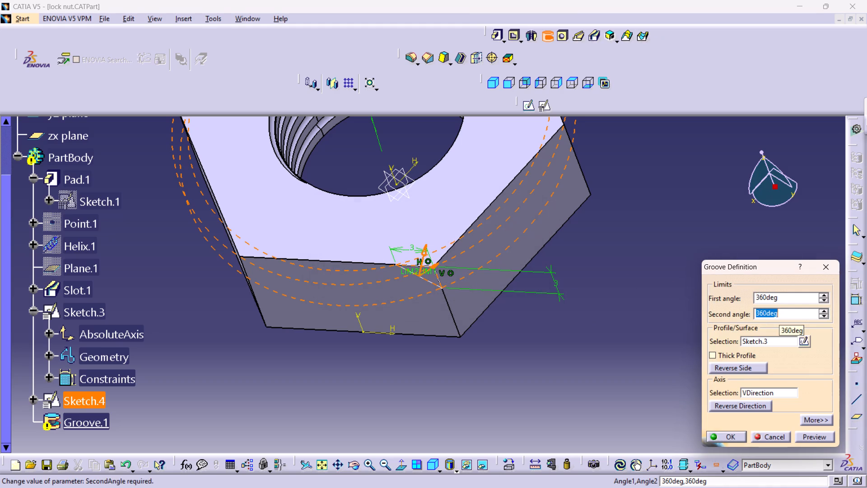
{"action": "key", "text": "0"}
{"action": "left_click", "coordinate": [735, 432]}
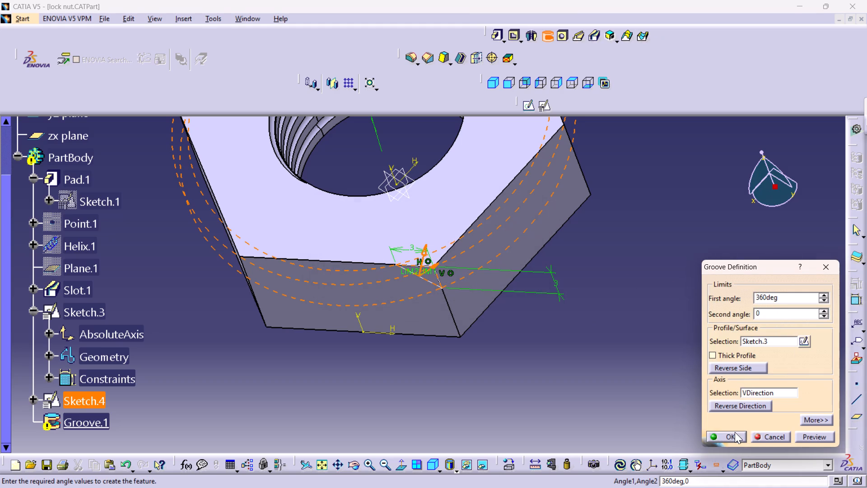
{"action": "left_click", "coordinate": [436, 389]}
Examine the nut's grooved top corners from several angles.
{"action": "middle_click_drag", "start_coordinate": [339, 385], "coordinate": [402, 312]}
{"action": "right_click_drag", "start_coordinate": [339, 384], "coordinate": [402, 312]}
{"action": "middle_click_drag", "start_coordinate": [254, 357], "coordinate": [404, 395]}
{"action": "right_click_drag", "start_coordinate": [254, 357], "coordinate": [404, 395]}
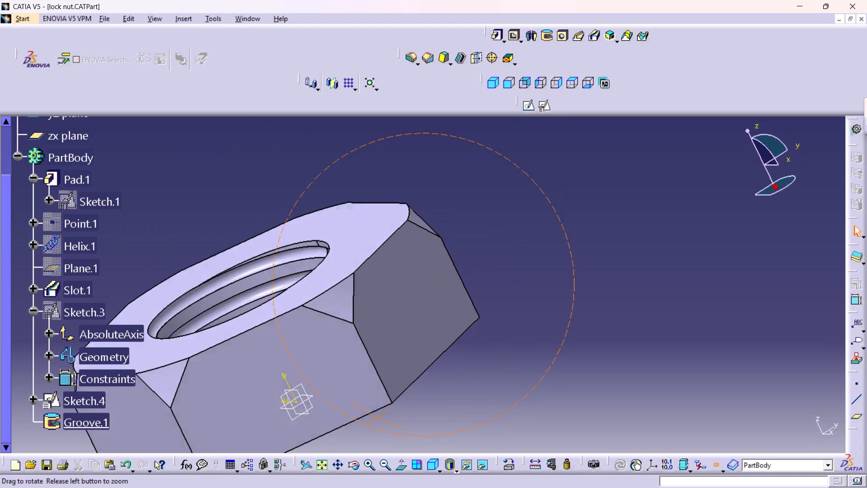
{"action": "right_click_drag", "start_coordinate": [404, 395], "coordinate": [414, 396]}
{"action": "middle_click_drag", "start_coordinate": [404, 395], "coordinate": [414, 396]}
{"action": "middle_click_drag", "start_coordinate": [267, 398], "coordinate": [322, 290]}
{"action": "middle_click_drag", "start_coordinate": [549, 223], "coordinate": [550, 273]}
{"action": "right_click_drag", "start_coordinate": [550, 224], "coordinate": [550, 273]}
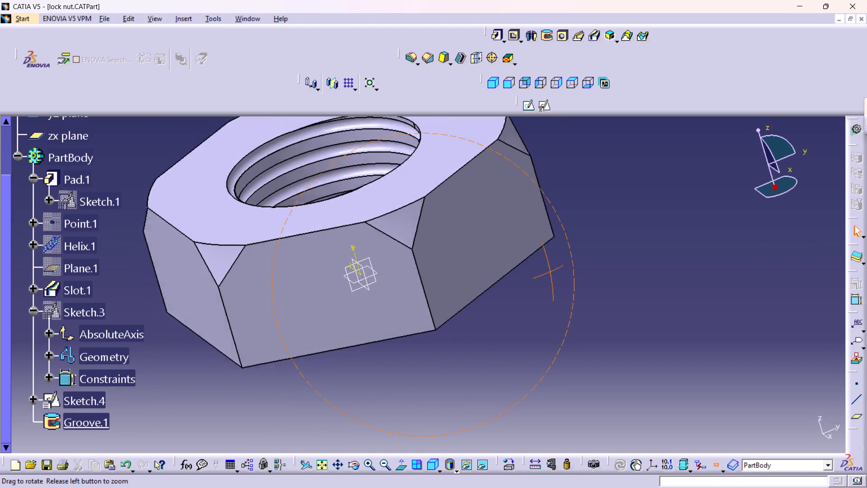
{"action": "right_click_drag", "start_coordinate": [550, 273], "coordinate": [557, 296]}
{"action": "middle_click_drag", "start_coordinate": [550, 273], "coordinate": [557, 296]}
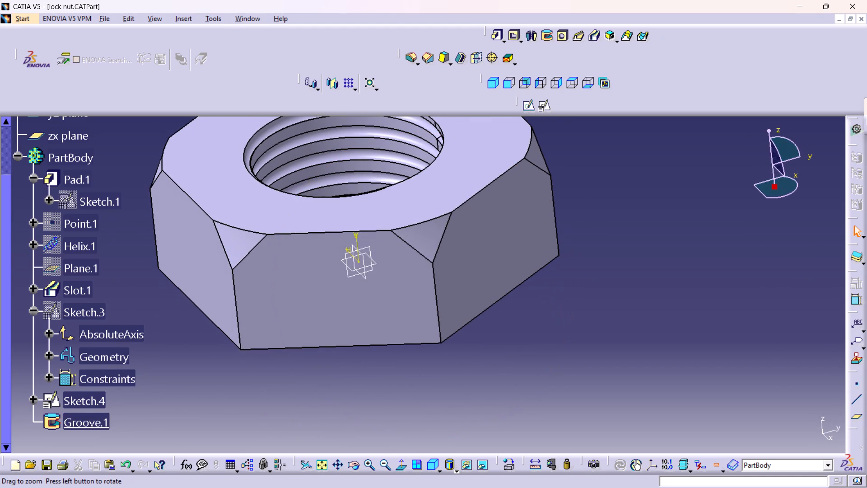
Mirror the corner groove about the xy plane, continuing past the warnings.
{"action": "left_click", "coordinate": [94, 427]}
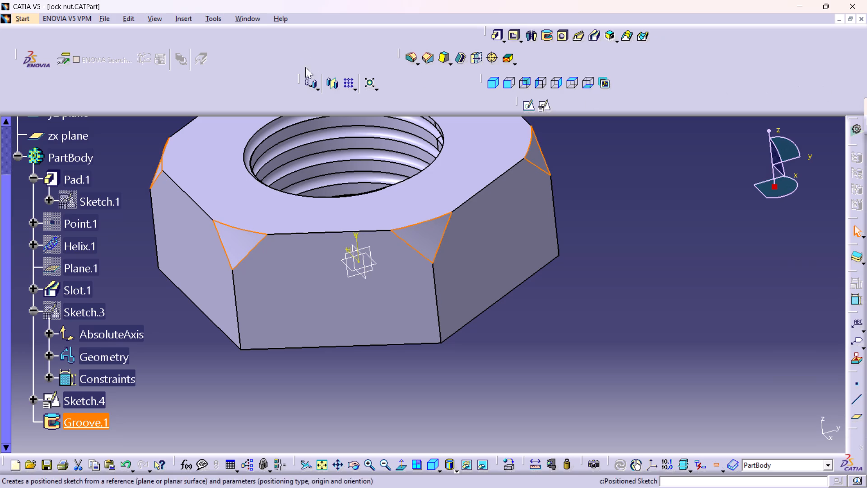
{"action": "left_click", "coordinate": [333, 83]}
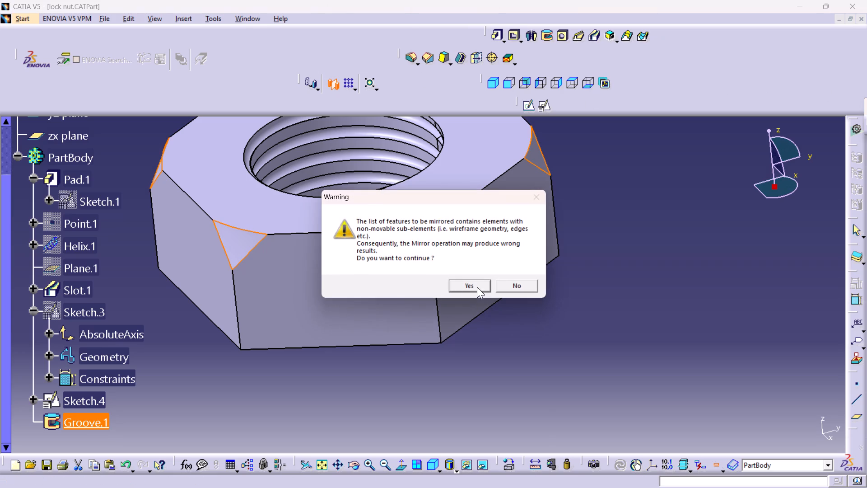
{"action": "left_click", "coordinate": [468, 286]}
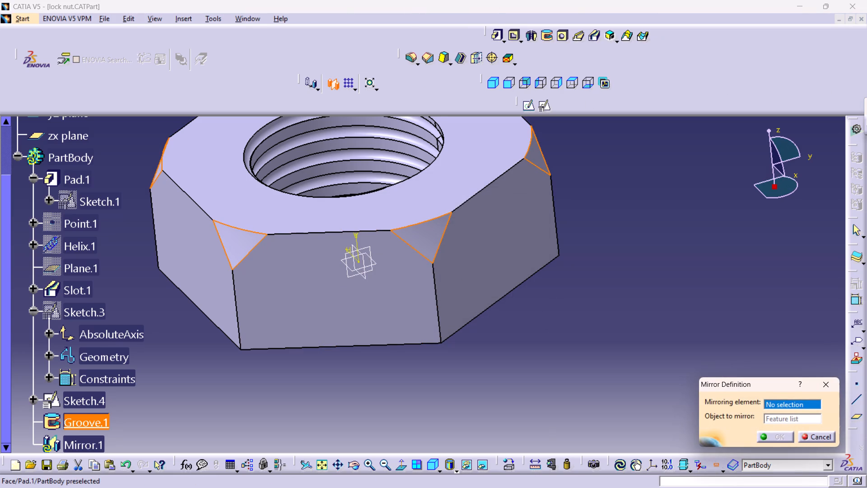
{"action": "left_click", "coordinate": [351, 270]}
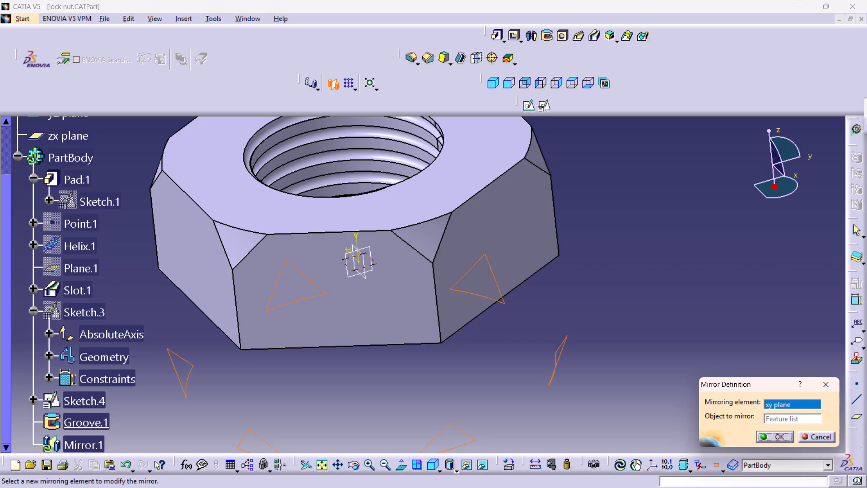
{"action": "left_click", "coordinate": [764, 432]}
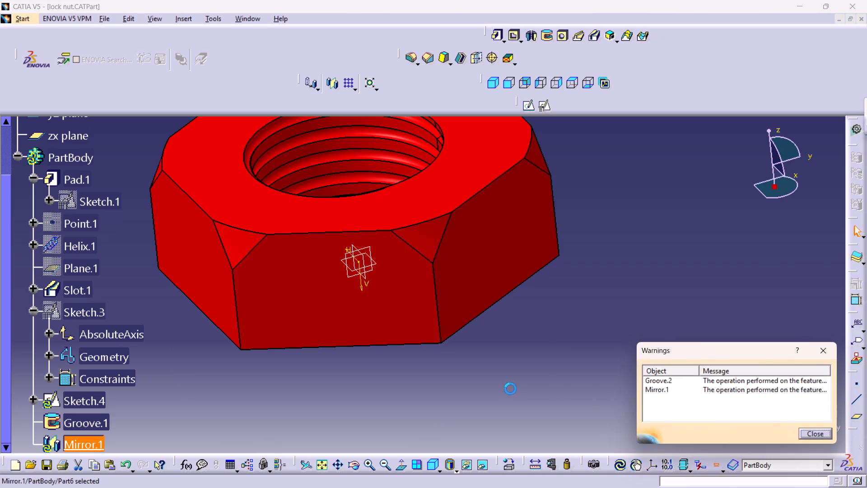
{"action": "left_click", "coordinate": [824, 350]}
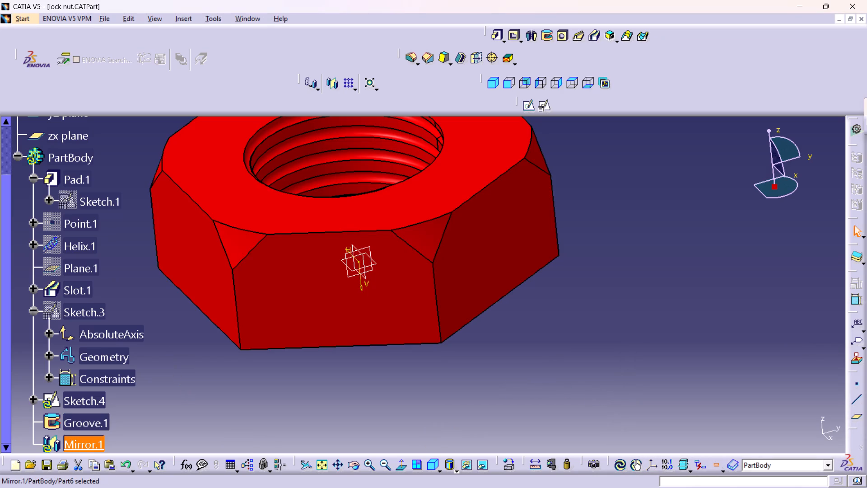
Undo the mirror of the corner groove about the xy plane.
{"action": "key", "text": "ctrl+z"}
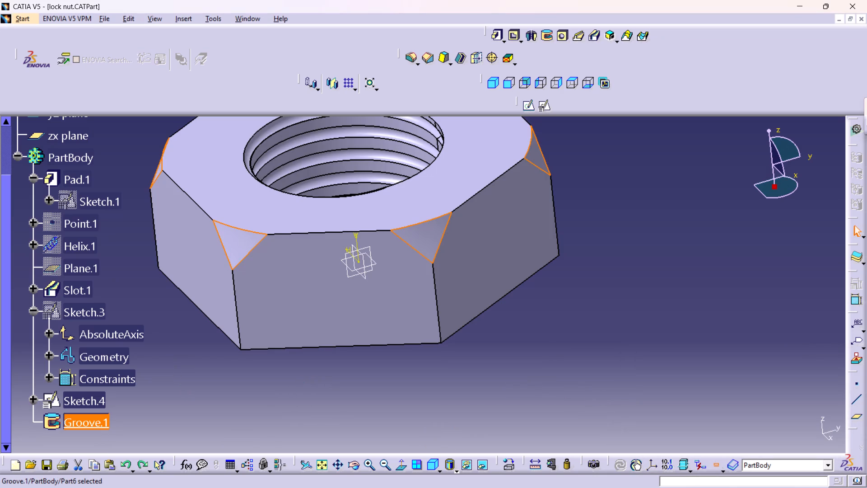
{"action": "left_click", "coordinate": [318, 396]}
Examine the nut's grooved top corners and plain underside from several angles.
{"action": "middle_click_drag", "start_coordinate": [356, 313], "coordinate": [412, 352]}
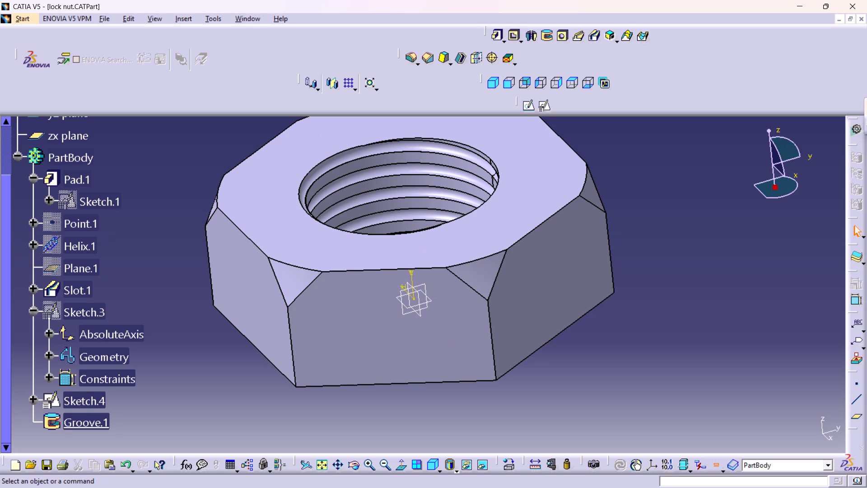
{"action": "scroll", "coordinate": [363, 267], "scroll_direction": "down", "scroll_amount": 1}
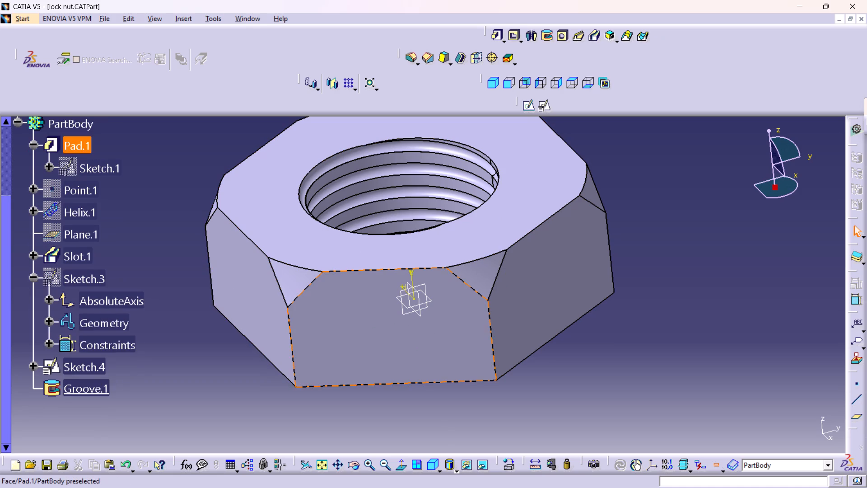
{"action": "scroll", "coordinate": [140, 264], "scroll_direction": "up", "scroll_amount": 1}
{"action": "scroll", "coordinate": [110, 287], "scroll_direction": "down", "scroll_amount": 1}
{"action": "scroll", "coordinate": [84, 296], "scroll_direction": "up", "scroll_amount": 1}
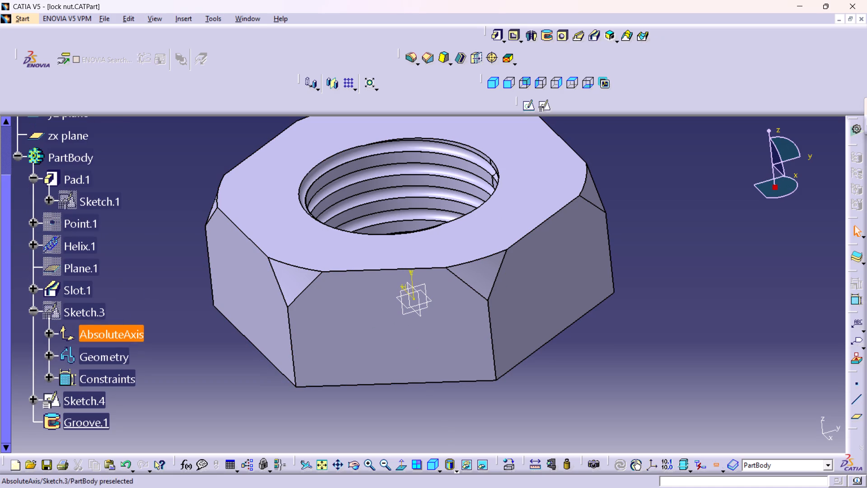
{"action": "middle_click_drag", "start_coordinate": [311, 311], "coordinate": [408, 333]}
{"action": "right_click_drag", "start_coordinate": [311, 311], "coordinate": [408, 333]}
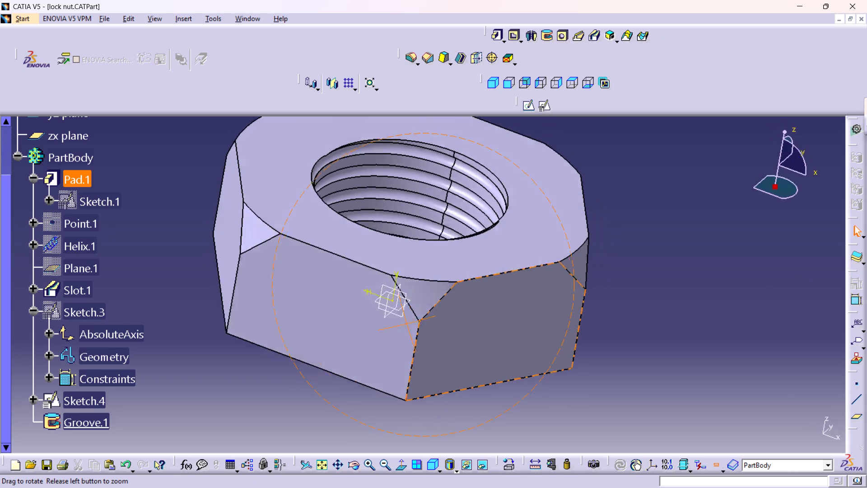
{"action": "middle_click_drag", "start_coordinate": [408, 333], "coordinate": [362, 413]}
{"action": "right_click_drag", "start_coordinate": [408, 333], "coordinate": [362, 413]}
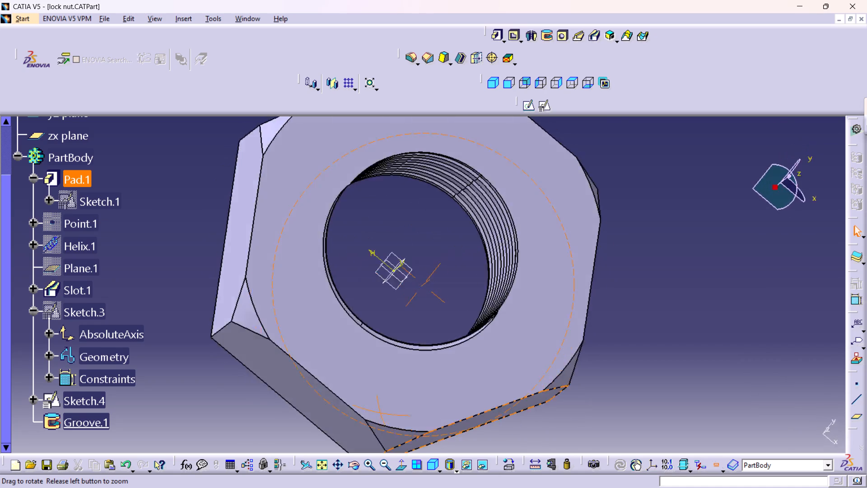
{"action": "right_click_drag", "start_coordinate": [362, 413], "coordinate": [643, 278]}
{"action": "middle_click_drag", "start_coordinate": [362, 413], "coordinate": [643, 278]}
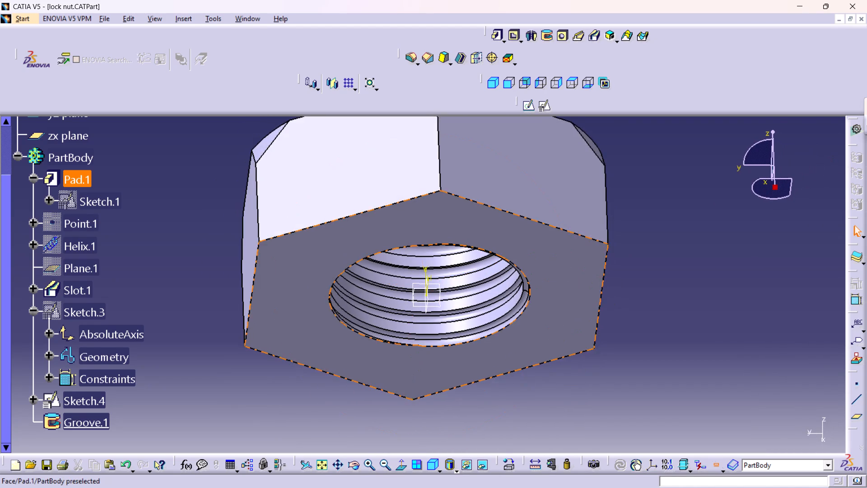
{"action": "middle_click_drag", "start_coordinate": [523, 185], "coordinate": [439, 272]}
{"action": "right_click_drag", "start_coordinate": [523, 185], "coordinate": [439, 272]}
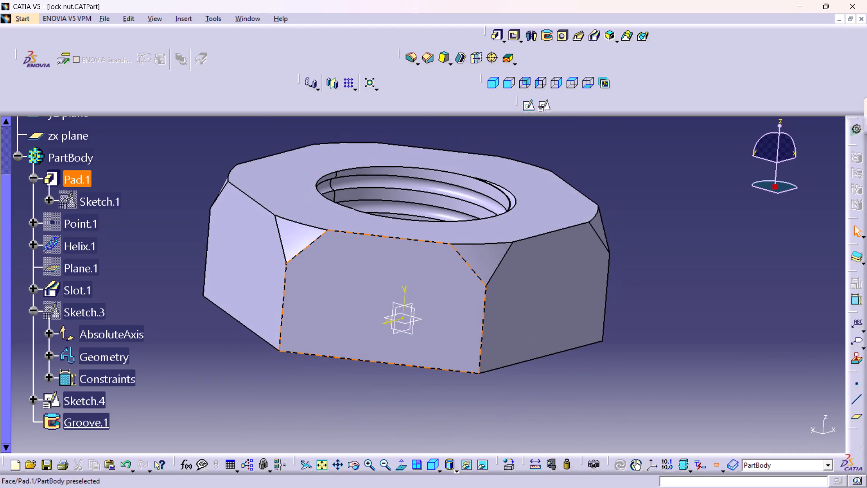
{"action": "middle_click_drag", "start_coordinate": [418, 297], "coordinate": [457, 225]}
{"action": "right_click_drag", "start_coordinate": [418, 297], "coordinate": [457, 225]}
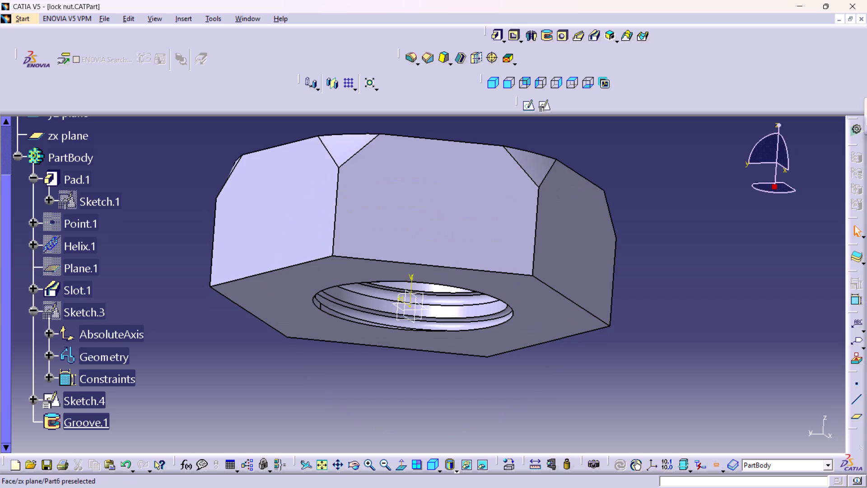
{"action": "middle_click_drag", "start_coordinate": [383, 357], "coordinate": [380, 380]}
{"action": "right_click_drag", "start_coordinate": [383, 357], "coordinate": [380, 380]}
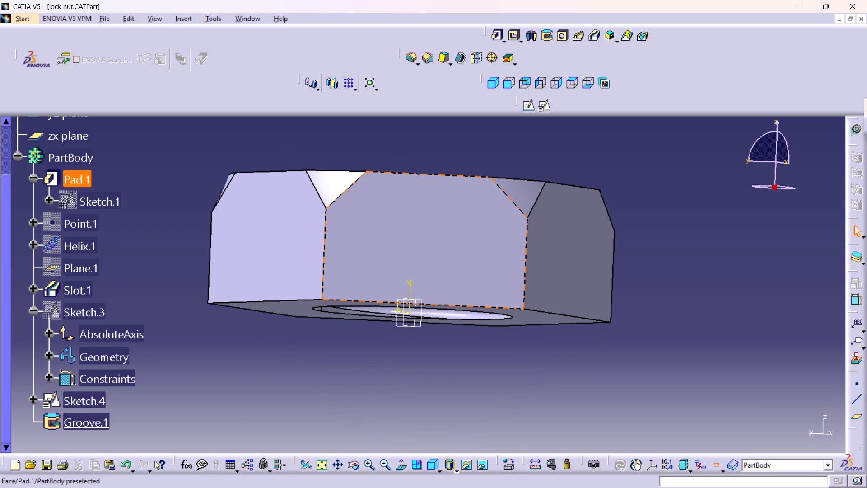
{"action": "middle_click_drag", "start_coordinate": [357, 255], "coordinate": [354, 330]}
{"action": "right_click_drag", "start_coordinate": [357, 255], "coordinate": [354, 330]}
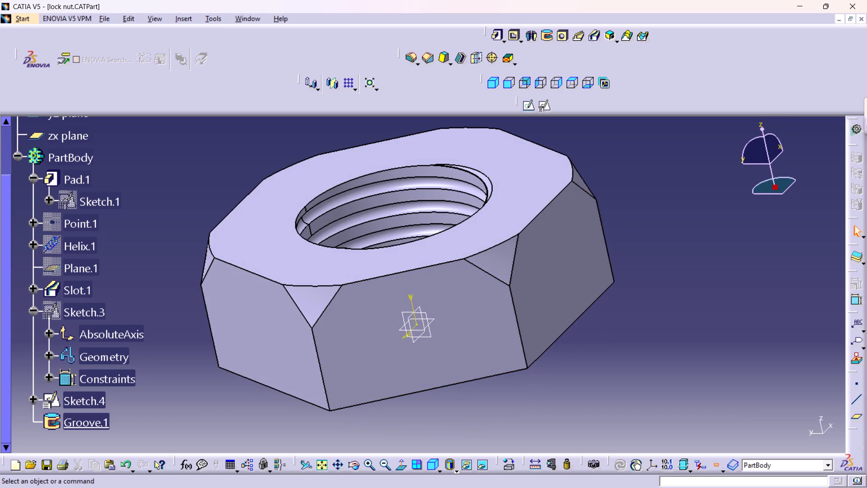
Create a reference plane offset 5 mm from the xy plane and dismiss the warning.
{"action": "left_click", "coordinate": [854, 417]}
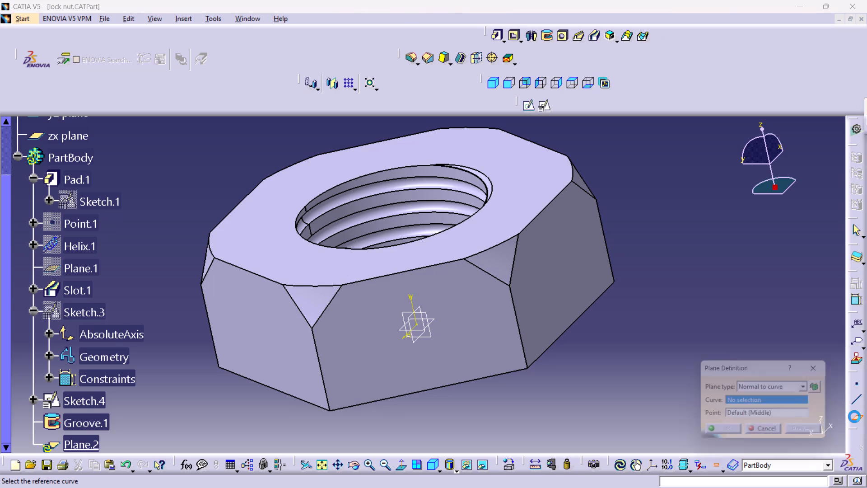
{"action": "left_click", "coordinate": [432, 323]}
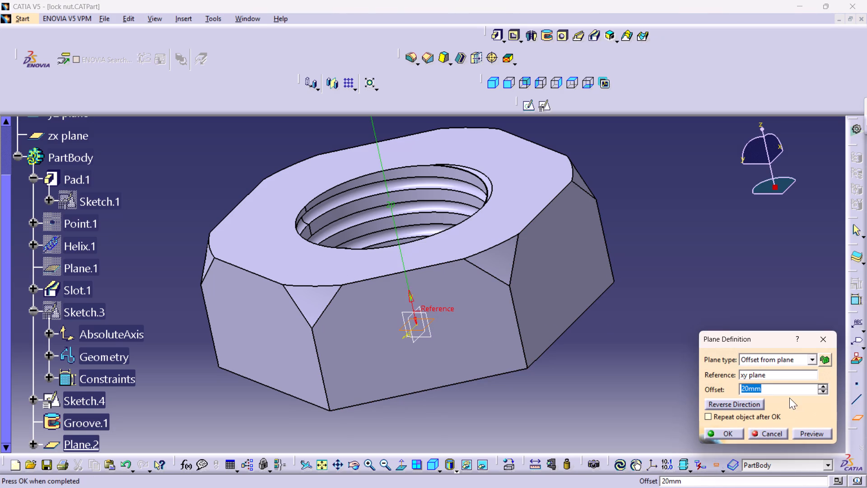
{"action": "double_click", "coordinate": [770, 391]}
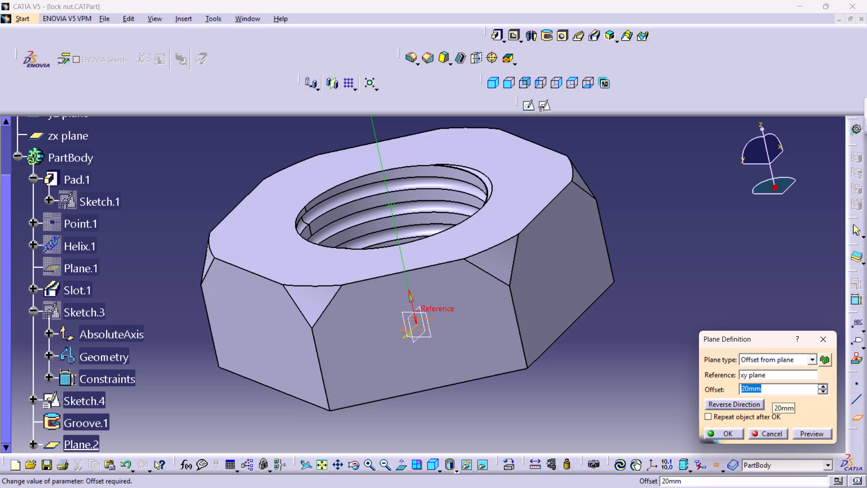
{"action": "key", "text": "5"}
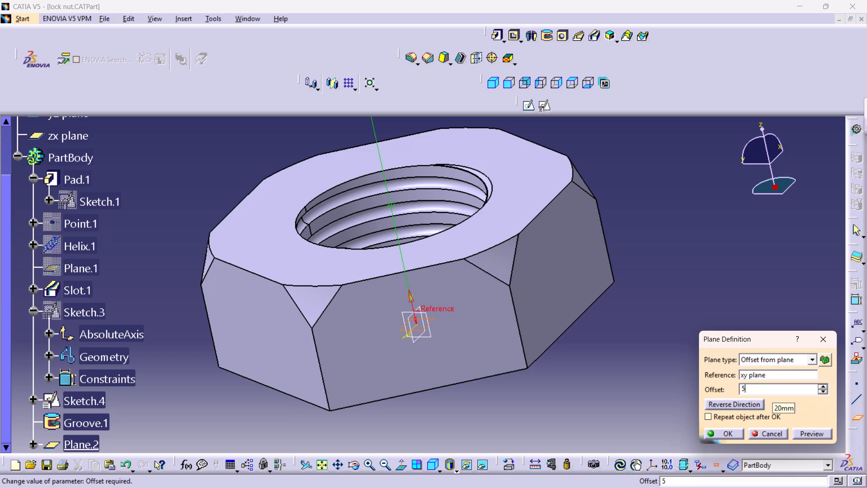
{"action": "key", "text": "Return"}
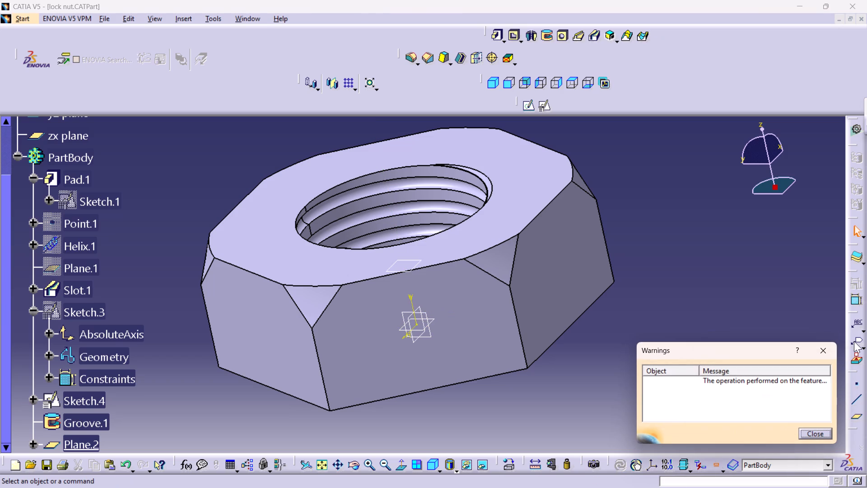
{"action": "left_click", "coordinate": [827, 352]}
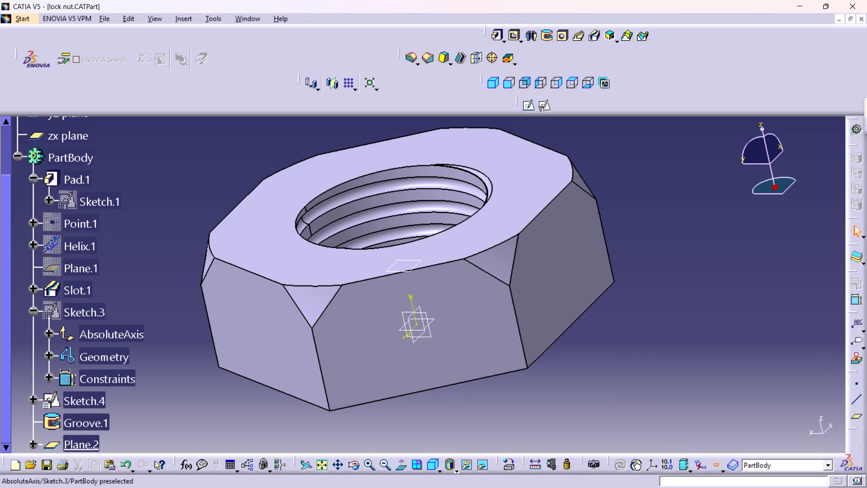
Mirror the corner groove about the new 5 mm offset plane, continuing past the warning.
{"action": "left_click", "coordinate": [88, 418]}
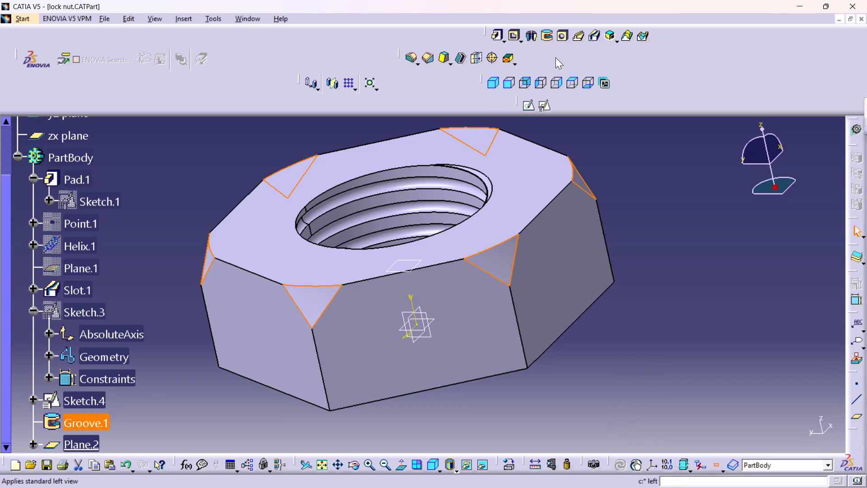
{"action": "left_click", "coordinate": [329, 84]}
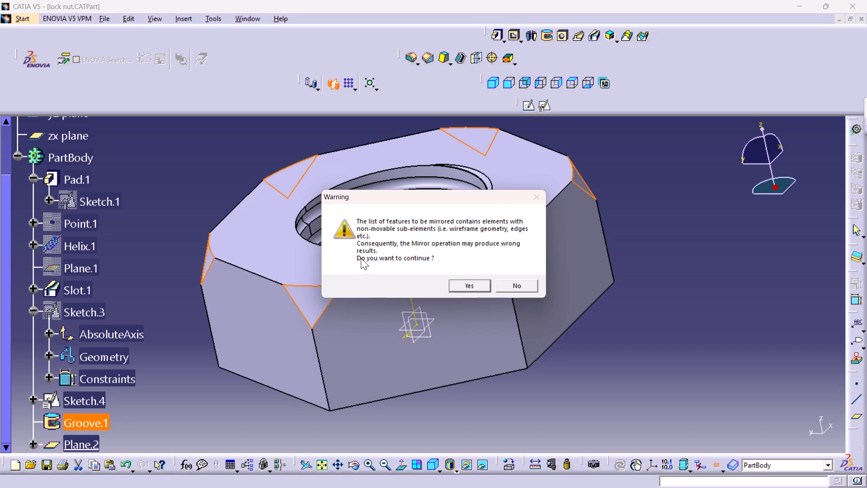
{"action": "left_click", "coordinate": [463, 288]}
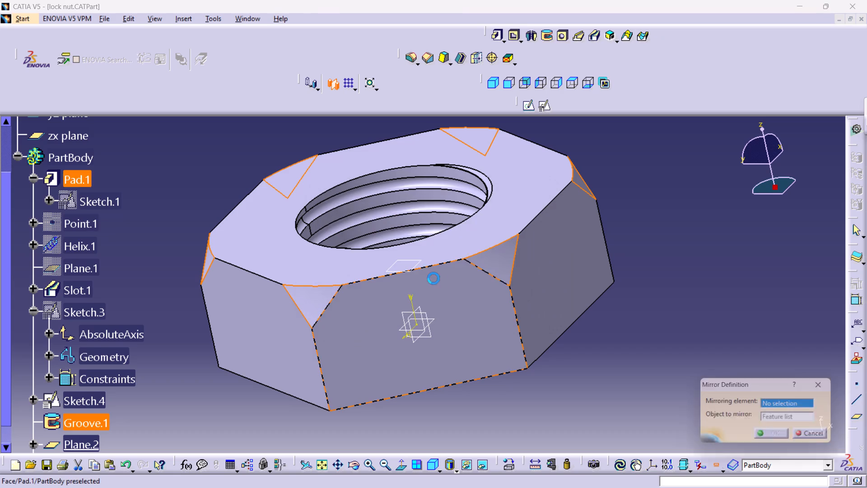
{"action": "left_click", "coordinate": [415, 264]}
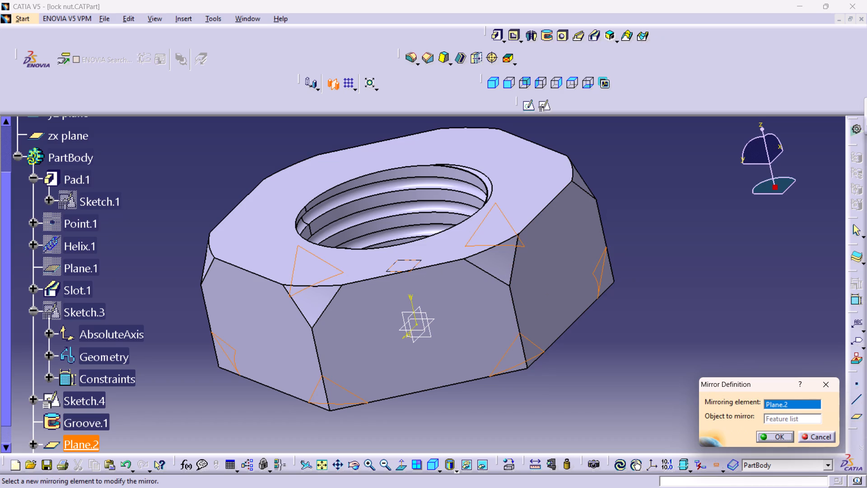
{"action": "left_click", "coordinate": [775, 434]}
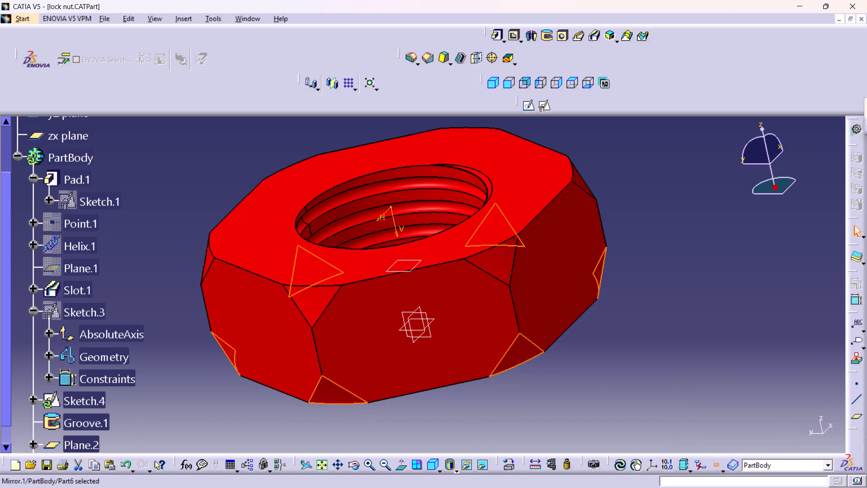
{"action": "left_click", "coordinate": [462, 418]}
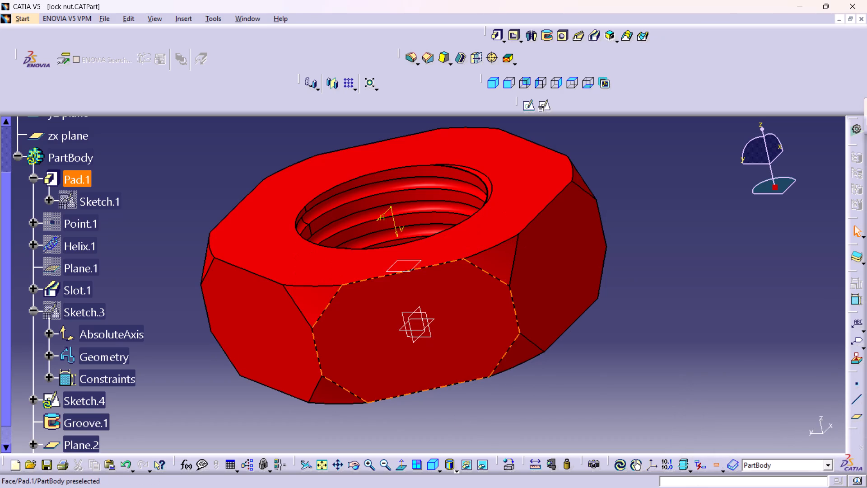
Examine the mirrored grooves on the nut's top and bottom corners from several angles.
{"action": "middle_click_drag", "start_coordinate": [461, 374], "coordinate": [410, 261]}
{"action": "right_click_drag", "start_coordinate": [461, 374], "coordinate": [410, 261]}
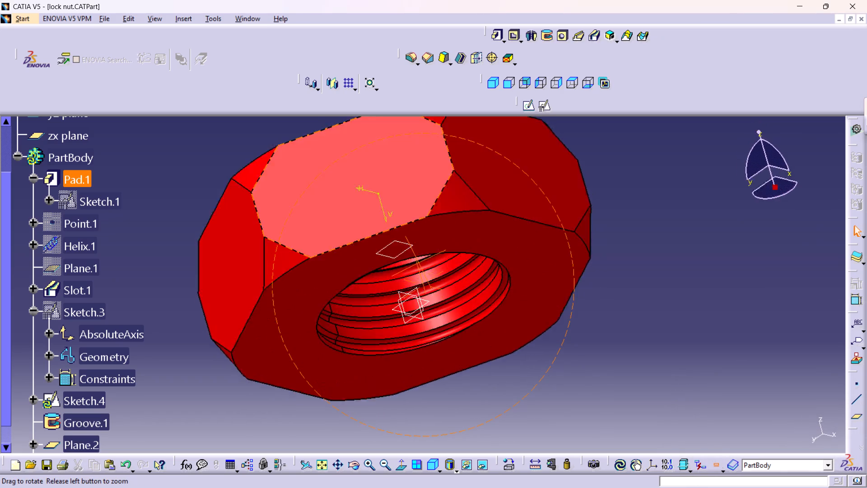
{"action": "right_click_drag", "start_coordinate": [410, 261], "coordinate": [437, 315]}
{"action": "middle_click_drag", "start_coordinate": [410, 261], "coordinate": [437, 315]}
{"action": "scroll", "coordinate": [441, 313], "scroll_direction": "down", "scroll_amount": 1}
{"action": "middle_click_drag", "start_coordinate": [506, 221], "coordinate": [526, 340]}
{"action": "right_click_drag", "start_coordinate": [506, 221], "coordinate": [526, 340]}
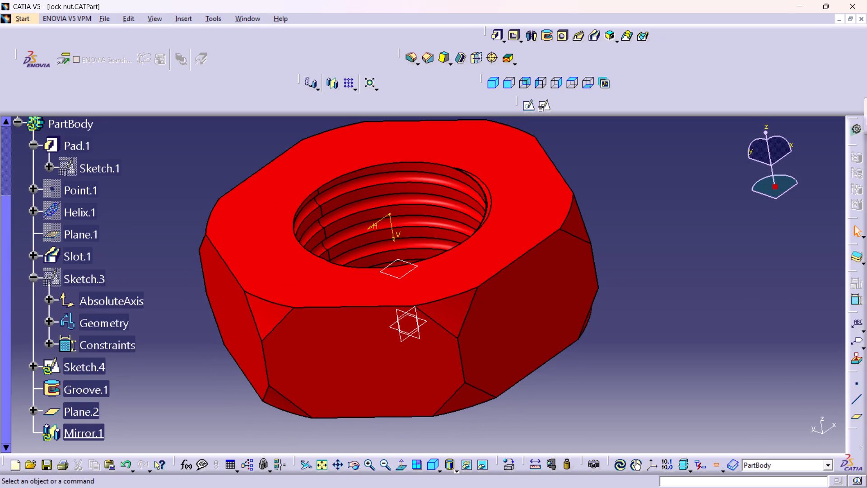
Undo the last action.
{"action": "key", "text": "ctrl+z"}
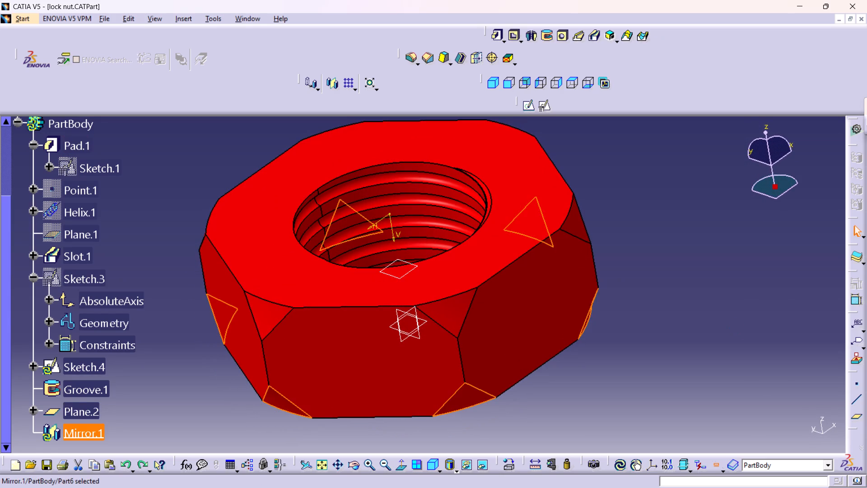
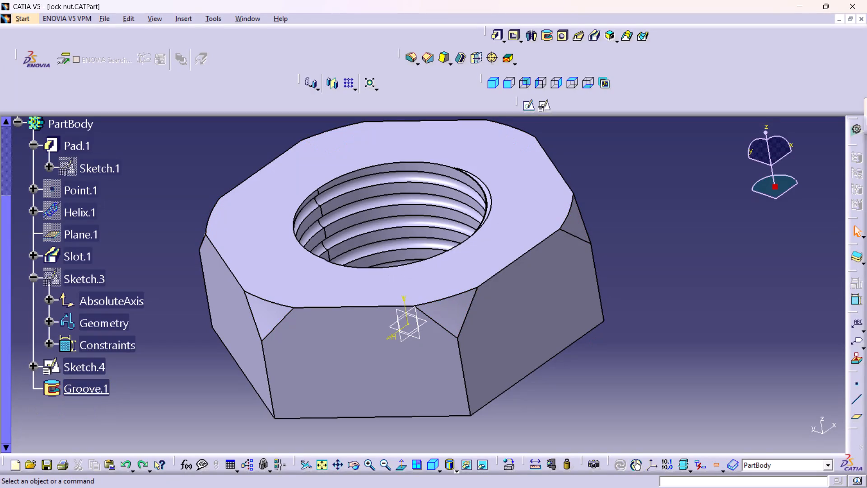
Create a positioned sketch on the nut's rectangular side face, keeping the implicit origin and orientation.
{"action": "middle_click_drag", "start_coordinate": [387, 383], "coordinate": [452, 353]}
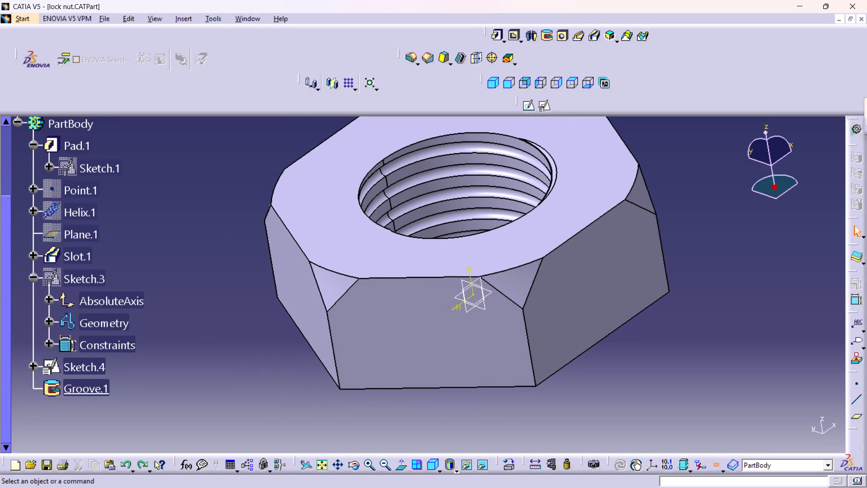
{"action": "middle_click_drag", "start_coordinate": [503, 368], "coordinate": [499, 344]}
{"action": "right_click_drag", "start_coordinate": [503, 368], "coordinate": [499, 344]}
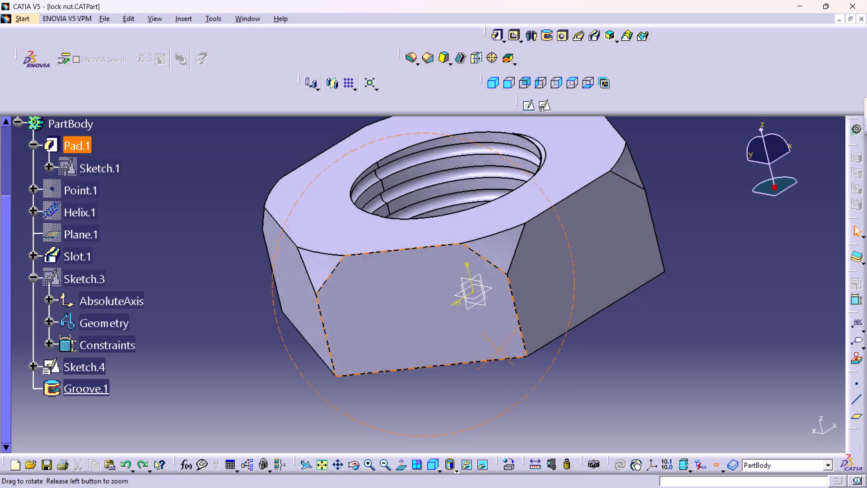
{"action": "right_click_drag", "start_coordinate": [499, 344], "coordinate": [498, 195]}
{"action": "middle_click_drag", "start_coordinate": [499, 344], "coordinate": [498, 195]}
{"action": "middle_click_drag", "start_coordinate": [330, 300], "coordinate": [324, 374]}
{"action": "middle_click_drag", "start_coordinate": [526, 199], "coordinate": [526, 279]}
{"action": "right_click_drag", "start_coordinate": [527, 199], "coordinate": [526, 279]}
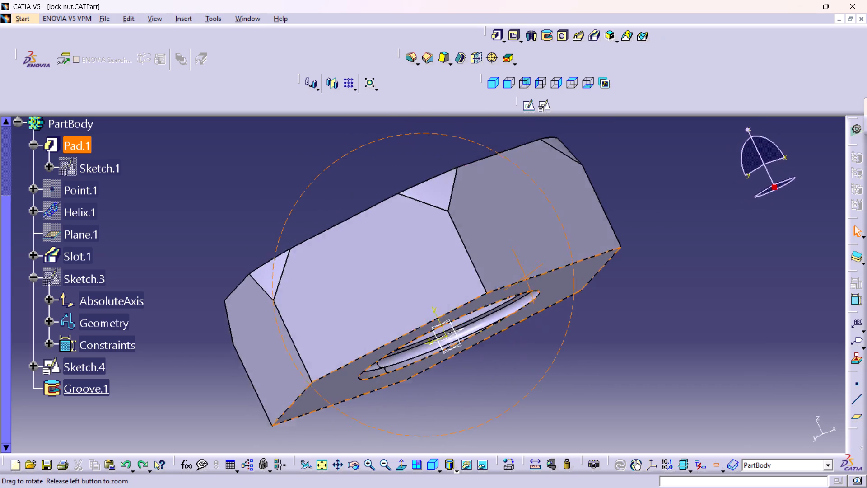
{"action": "right_click_drag", "start_coordinate": [526, 279], "coordinate": [540, 308]}
{"action": "middle_click_drag", "start_coordinate": [526, 279], "coordinate": [540, 308]}
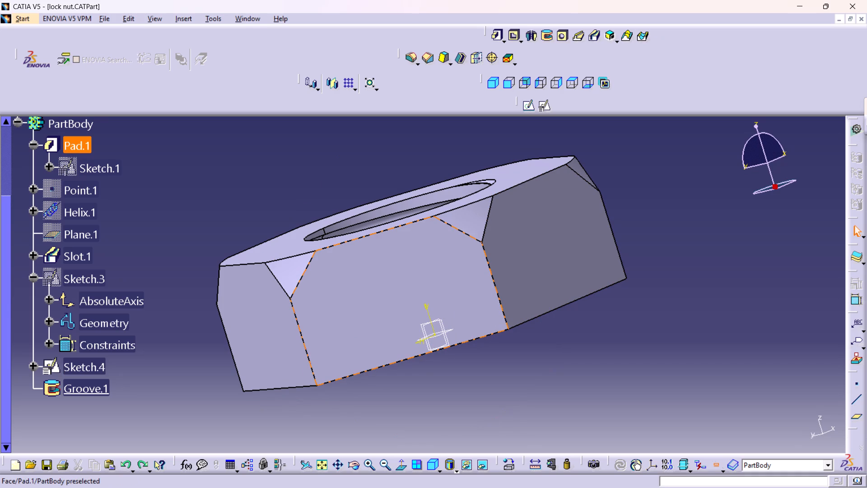
{"action": "left_click", "coordinate": [464, 306]}
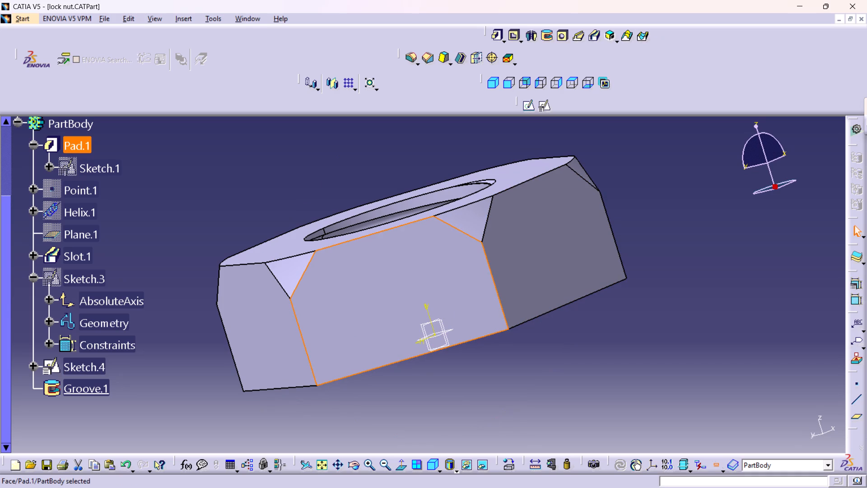
{"action": "left_click", "coordinate": [543, 105]}
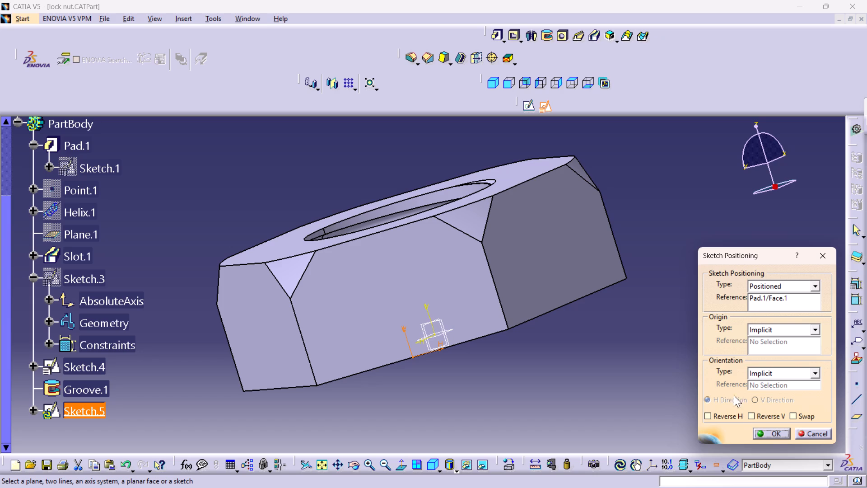
{"action": "left_click", "coordinate": [773, 435]}
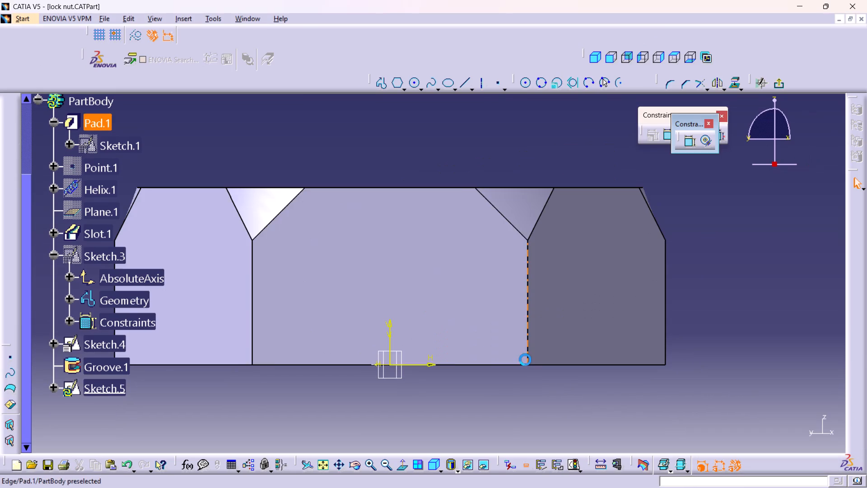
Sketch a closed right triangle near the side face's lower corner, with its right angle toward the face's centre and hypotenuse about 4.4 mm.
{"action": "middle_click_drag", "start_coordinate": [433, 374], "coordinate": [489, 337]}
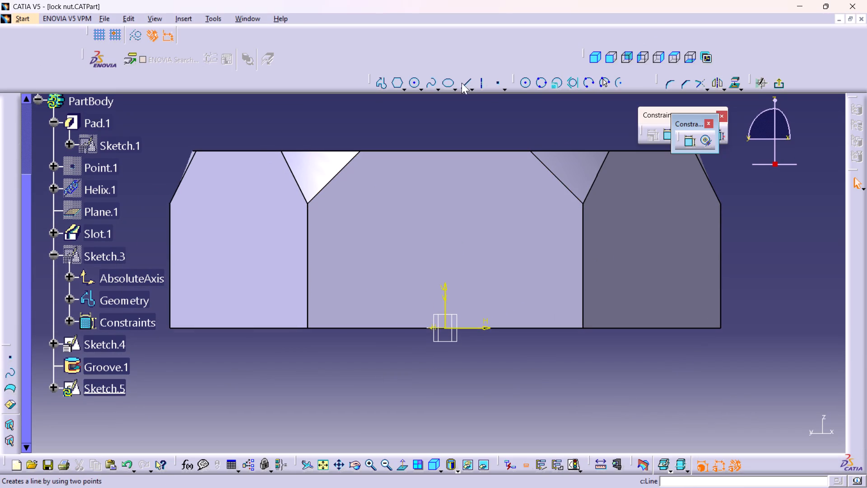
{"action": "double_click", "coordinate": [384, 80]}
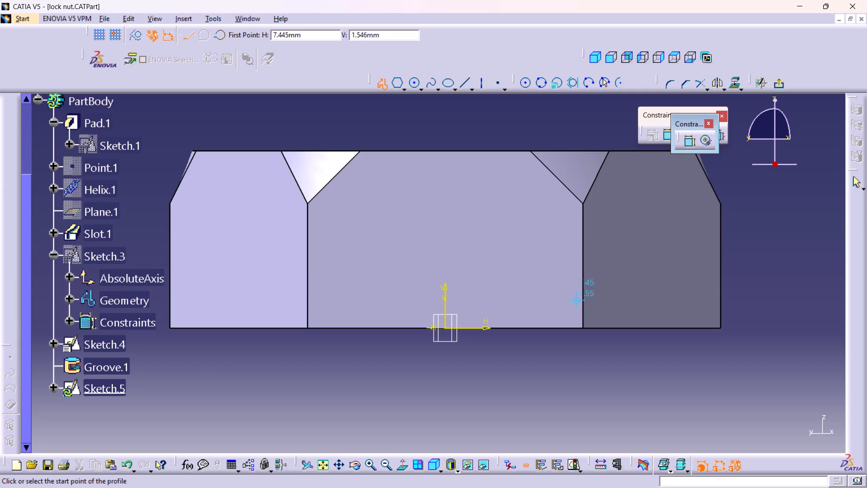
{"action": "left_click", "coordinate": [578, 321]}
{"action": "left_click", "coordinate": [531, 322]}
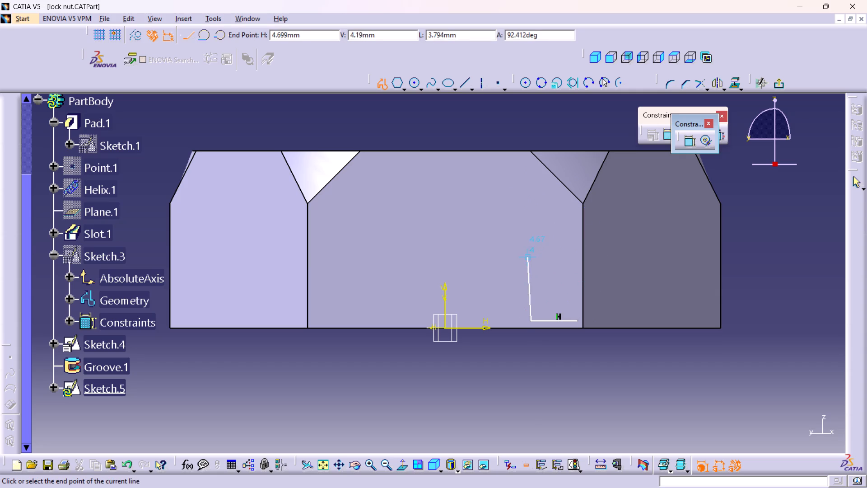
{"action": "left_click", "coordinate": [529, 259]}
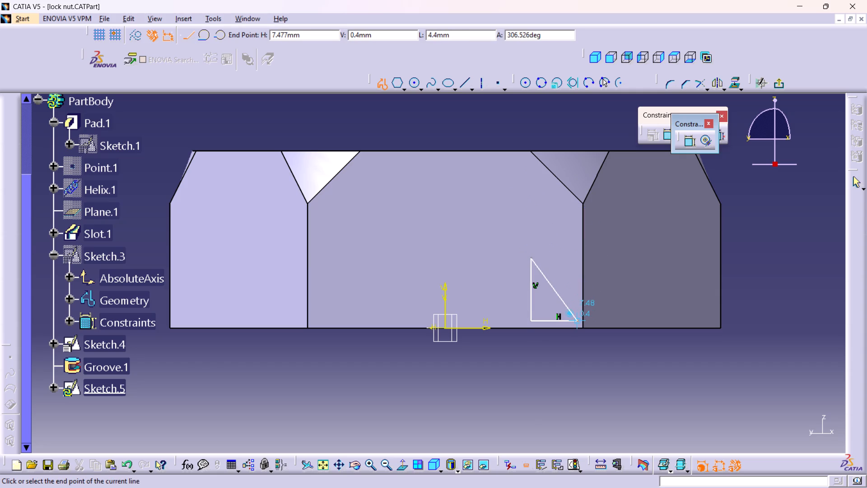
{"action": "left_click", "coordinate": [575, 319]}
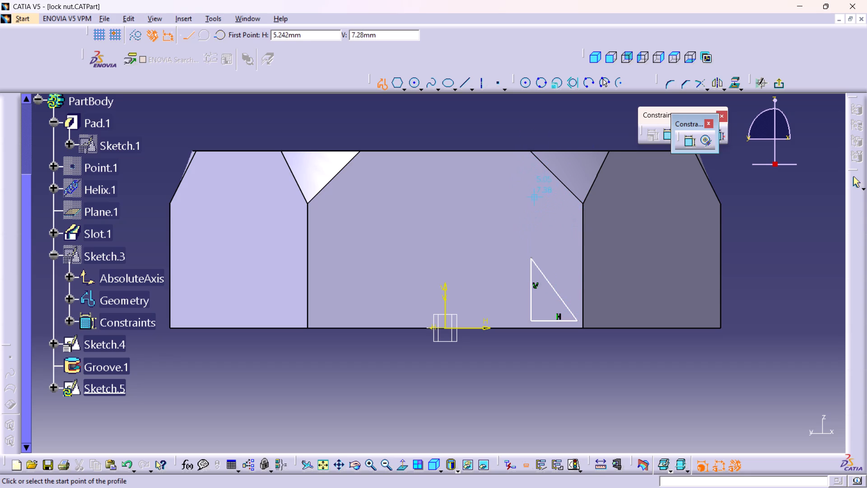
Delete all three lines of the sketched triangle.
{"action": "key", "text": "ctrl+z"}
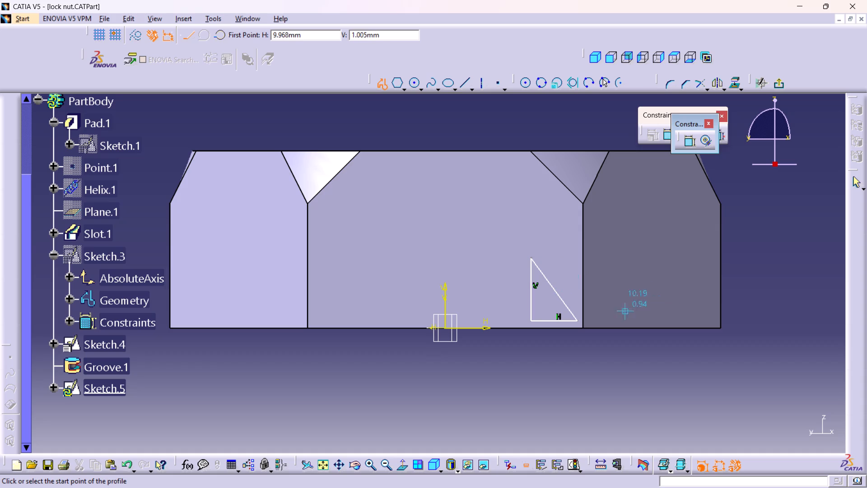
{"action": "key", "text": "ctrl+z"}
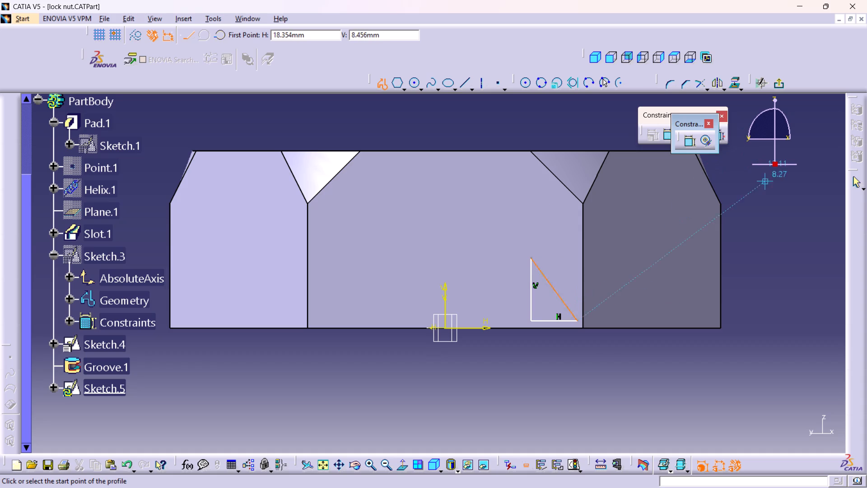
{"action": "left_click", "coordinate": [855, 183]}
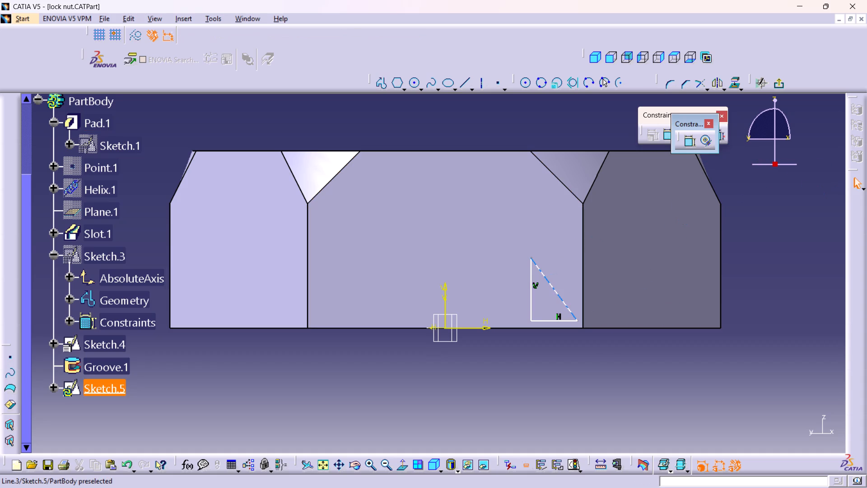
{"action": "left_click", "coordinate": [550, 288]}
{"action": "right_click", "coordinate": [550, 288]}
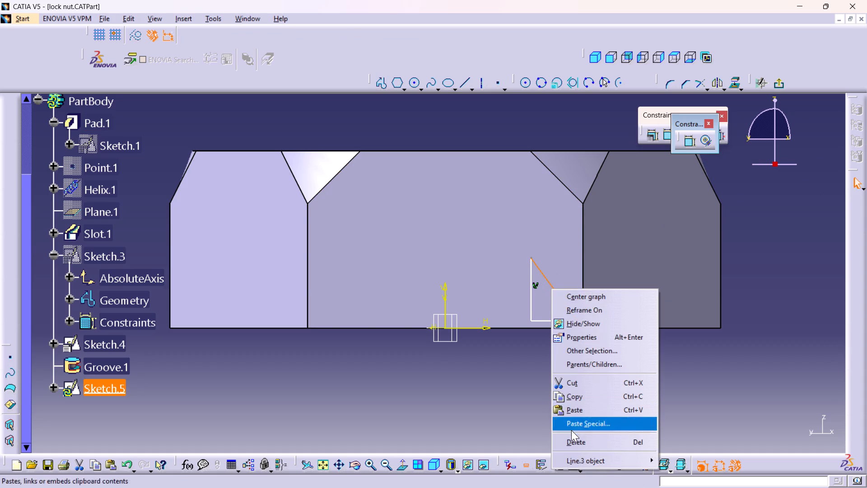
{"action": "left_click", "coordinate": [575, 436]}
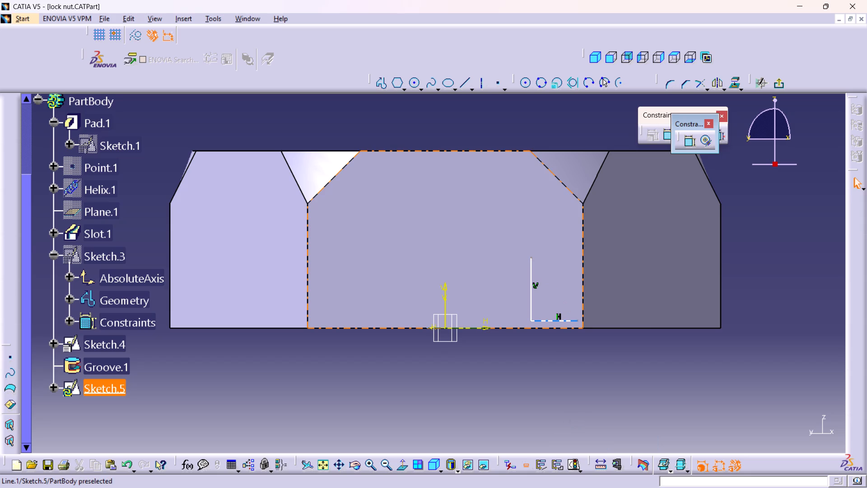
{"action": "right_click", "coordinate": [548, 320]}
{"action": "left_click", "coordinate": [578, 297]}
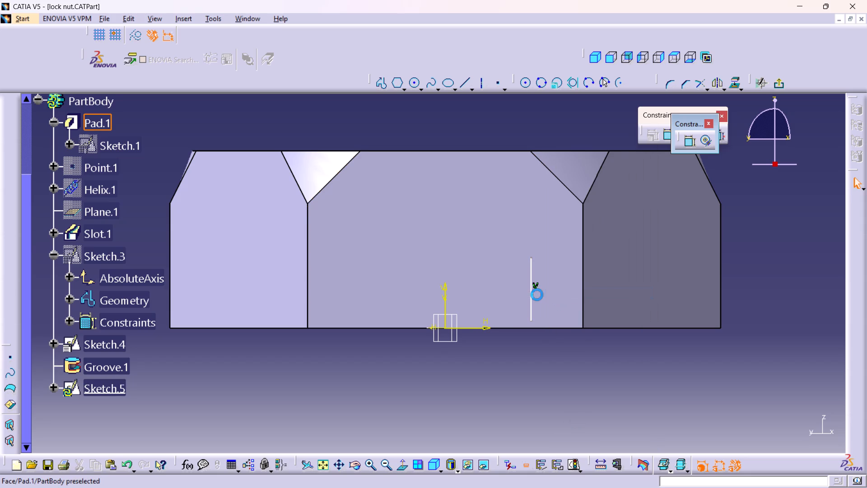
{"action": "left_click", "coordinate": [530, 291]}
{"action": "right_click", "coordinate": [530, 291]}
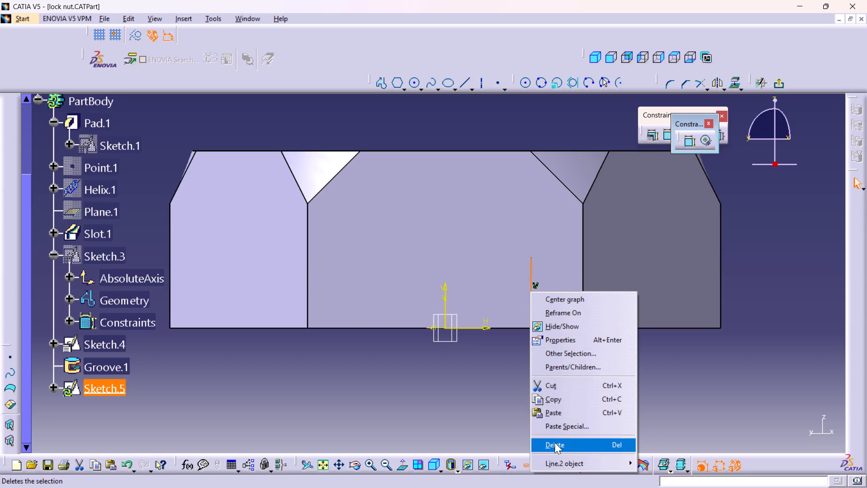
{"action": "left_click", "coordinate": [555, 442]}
Sketch a closed right triangle with legs about 2.4 mm, its right angle facing the side face's lower corner.
{"action": "double_click", "coordinate": [386, 84]}
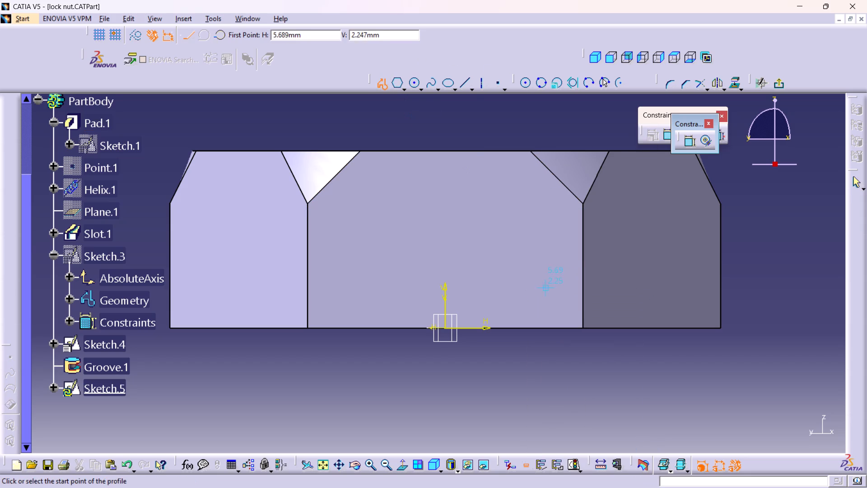
{"action": "left_click", "coordinate": [575, 278]}
{"action": "left_click", "coordinate": [575, 321]}
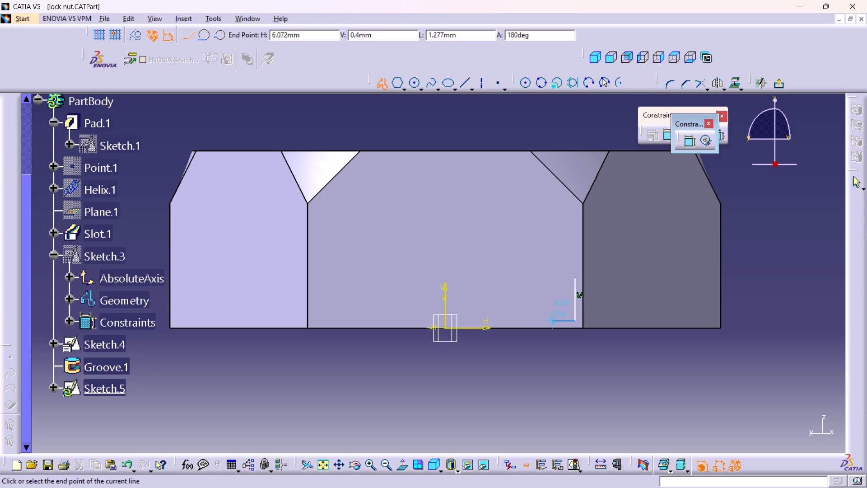
{"action": "left_click", "coordinate": [533, 320]}
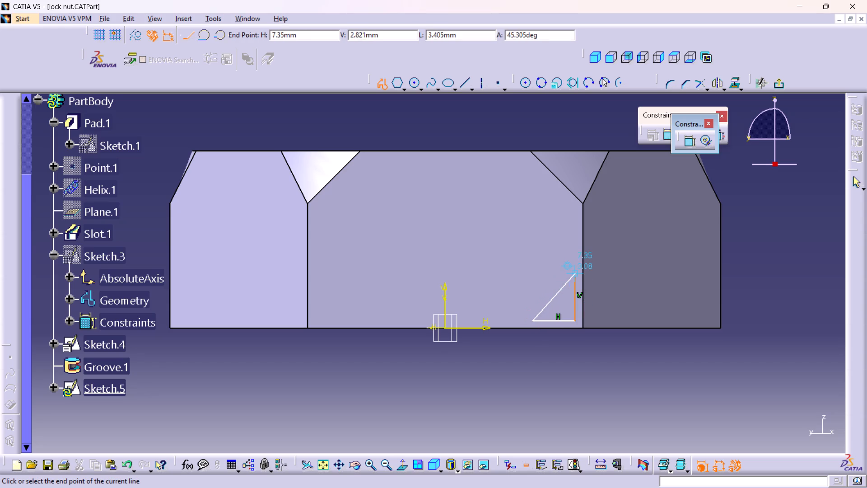
{"action": "left_click", "coordinate": [574, 279]}
{"action": "left_click", "coordinate": [857, 181]}
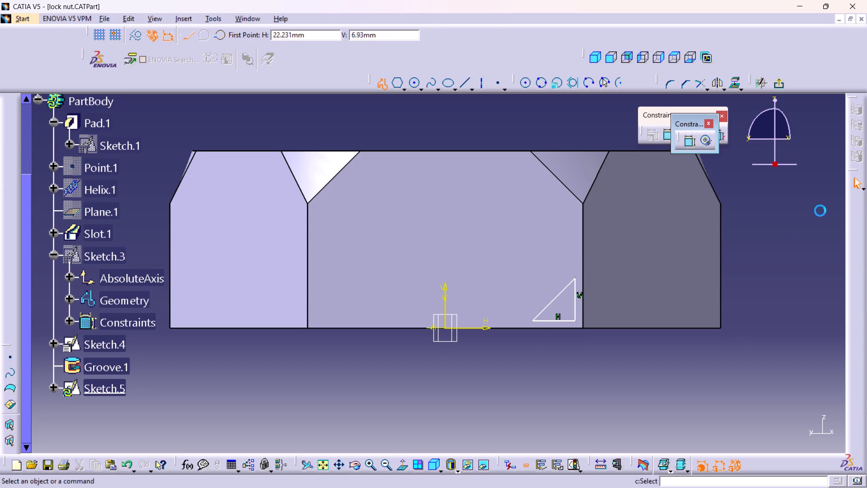
Dimension the triangle's horizontal and vertical legs and set both to 3 mm.
{"action": "double_click", "coordinate": [687, 144]}
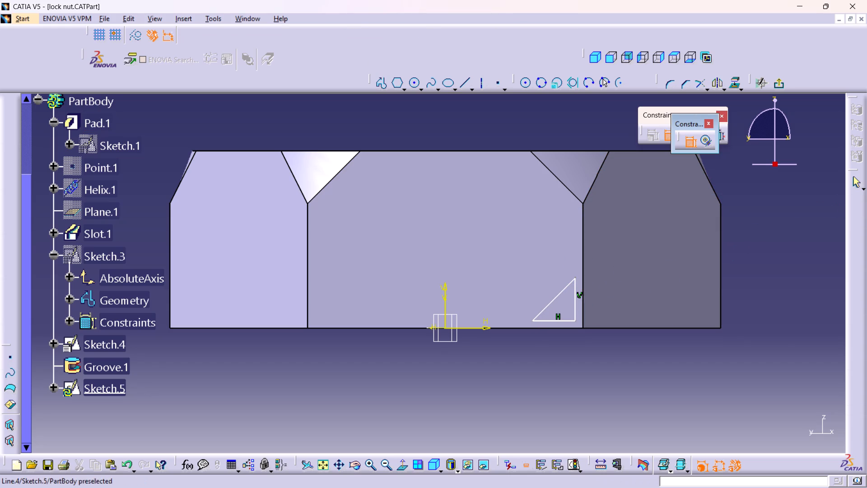
{"action": "left_click", "coordinate": [552, 322]}
{"action": "left_click", "coordinate": [548, 373]}
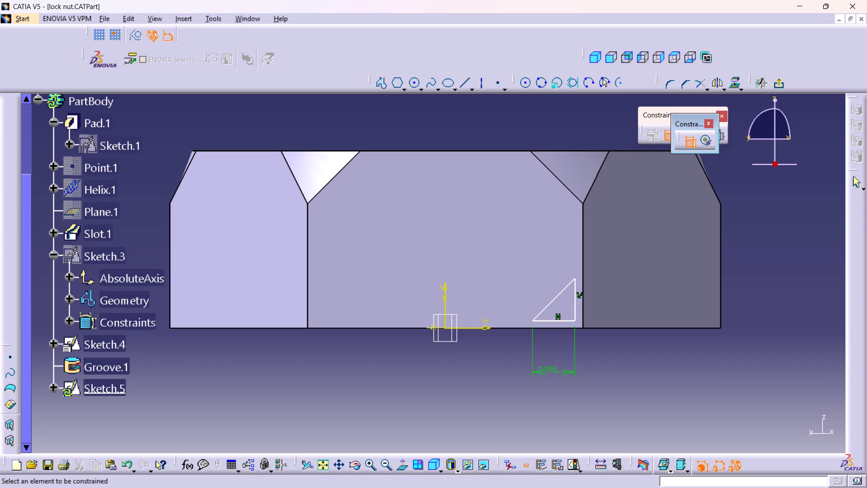
{"action": "left_click", "coordinate": [578, 301]}
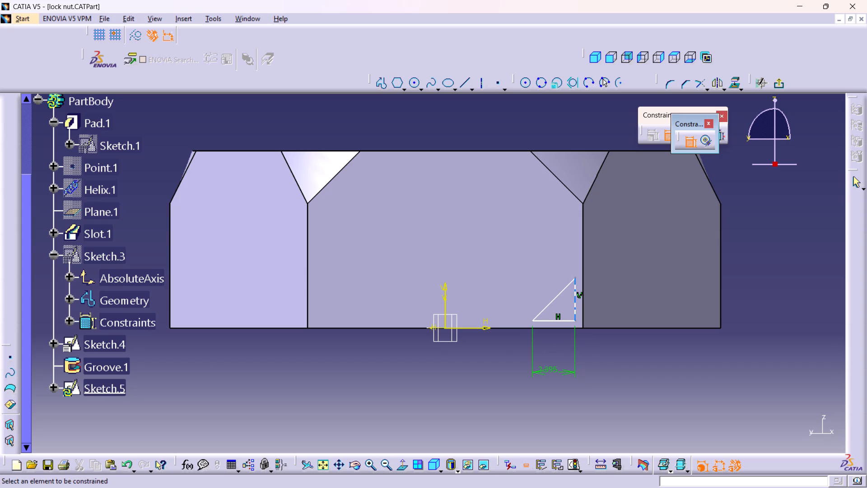
{"action": "left_click", "coordinate": [575, 304]}
{"action": "left_click", "coordinate": [750, 295]}
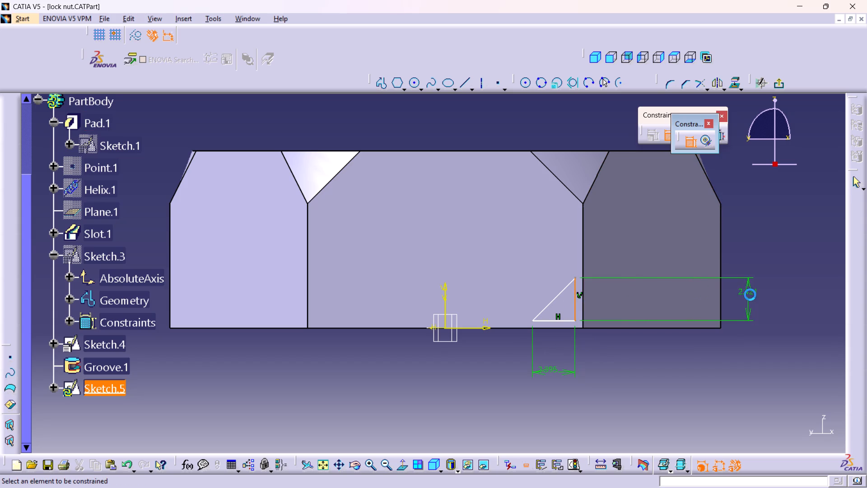
{"action": "double_click", "coordinate": [748, 289]}
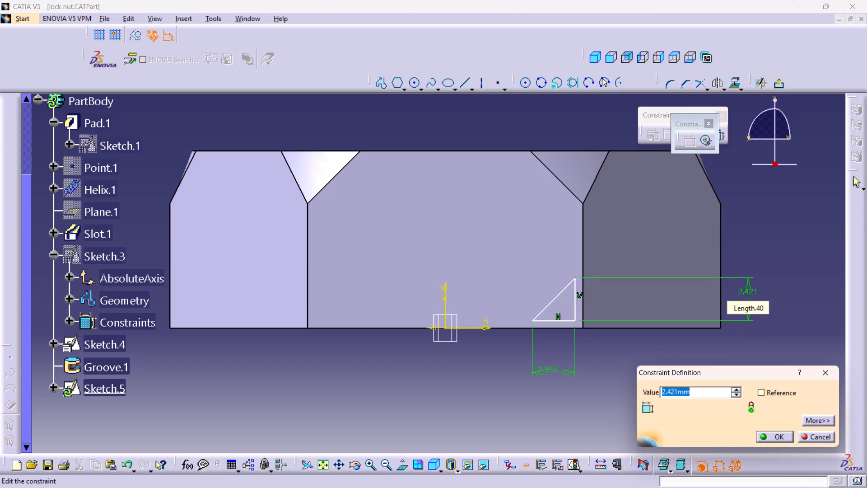
{"action": "key", "text": "3"}
{"action": "left_click", "coordinate": [774, 438]}
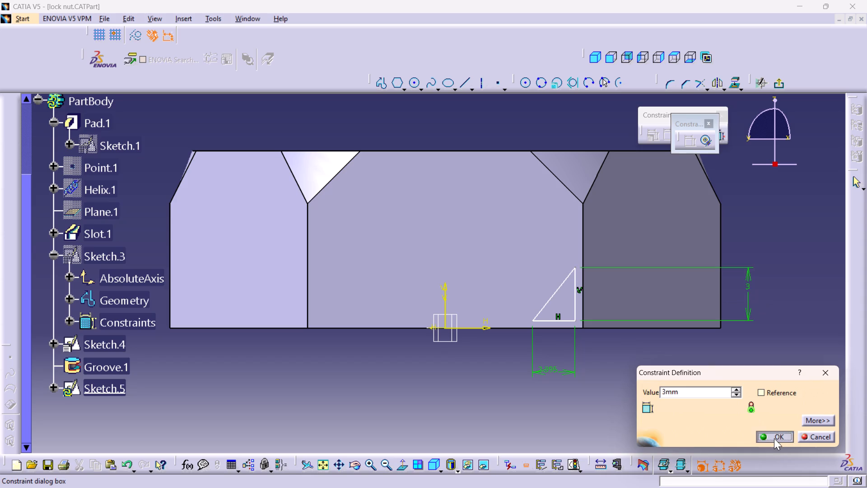
{"action": "left_click", "coordinate": [547, 368]}
{"action": "double_click", "coordinate": [547, 368]}
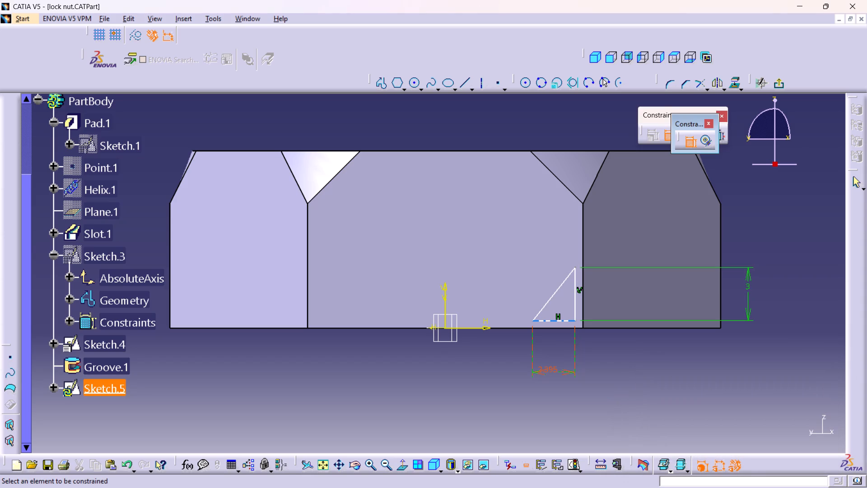
{"action": "key", "text": "3"}
{"action": "key", "text": "Return"}
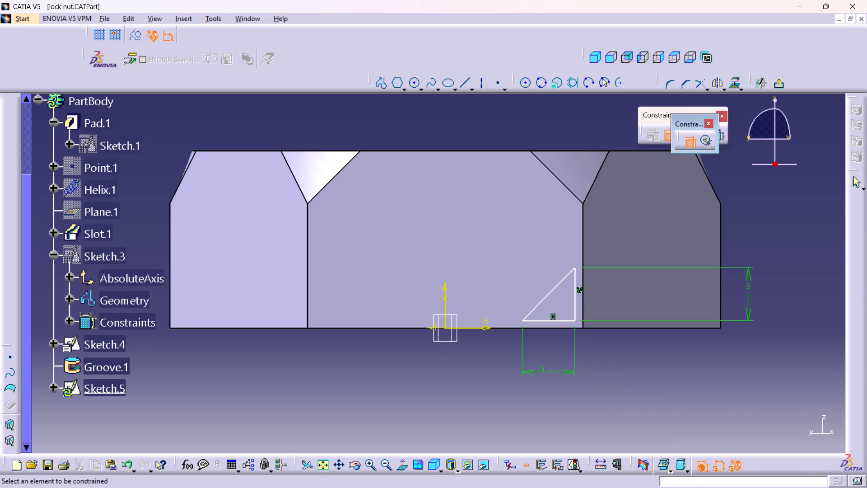
Make the triangle's horizontal leg coincident with the nut's bottom edge and its vertical leg coincident with the face's adjacent vertical edge.
{"action": "left_click", "coordinate": [545, 321]}
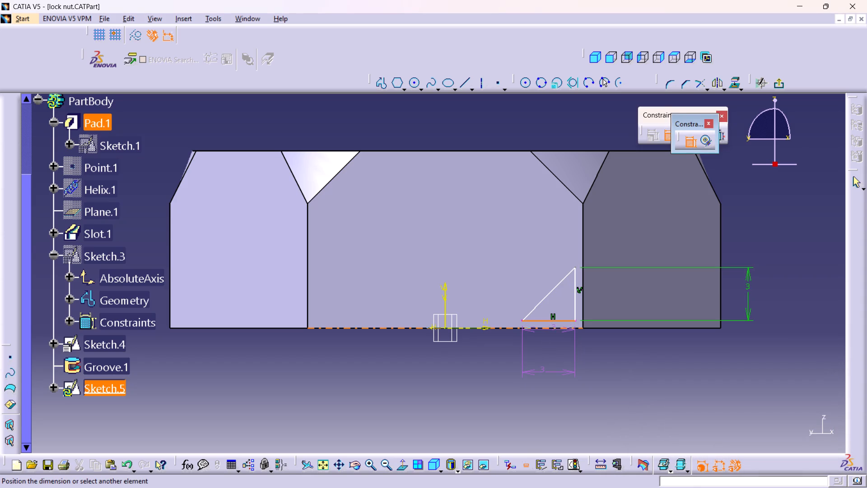
{"action": "left_click", "coordinate": [553, 328]}
{"action": "right_click", "coordinate": [435, 349]}
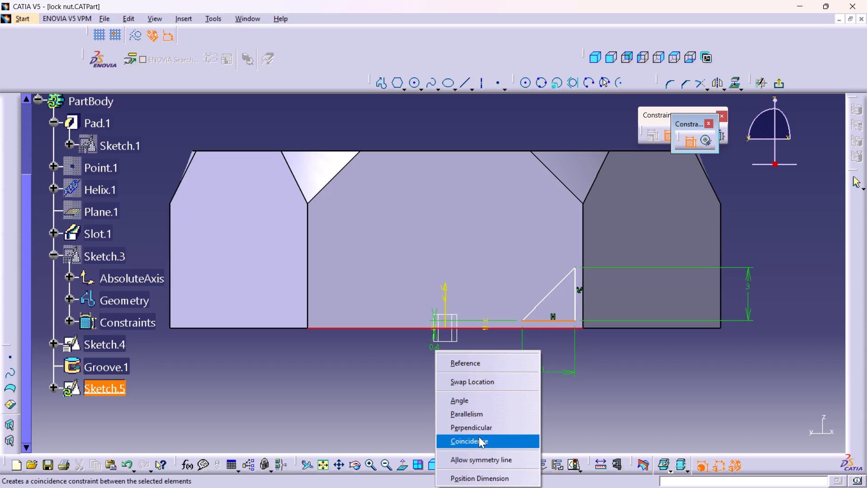
{"action": "left_click", "coordinate": [479, 436]}
{"action": "left_click", "coordinate": [578, 319]}
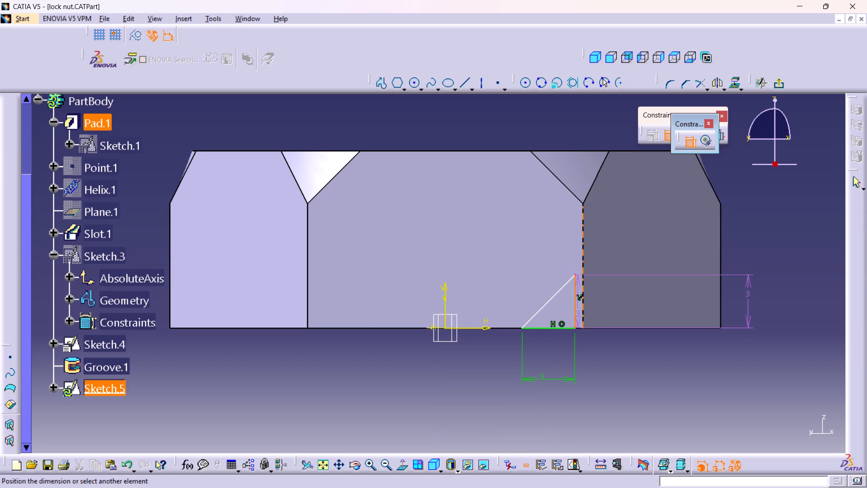
{"action": "left_click", "coordinate": [584, 314]}
{"action": "right_click", "coordinate": [569, 371]}
{"action": "left_click", "coordinate": [606, 327]}
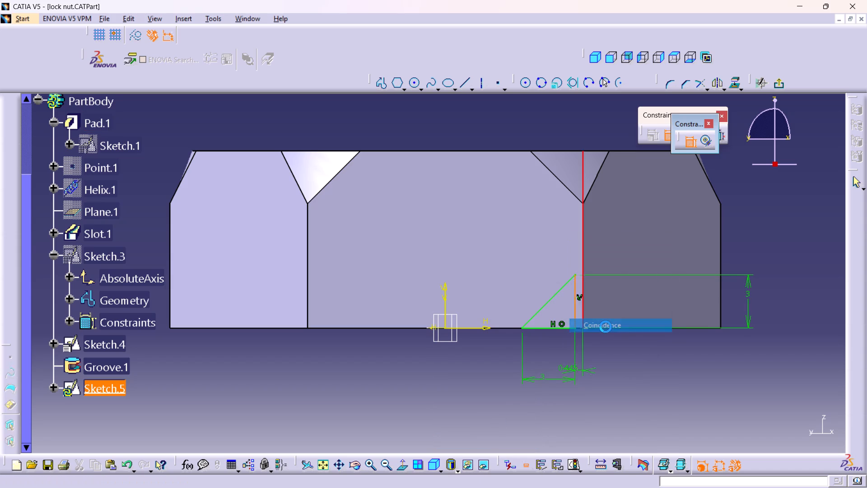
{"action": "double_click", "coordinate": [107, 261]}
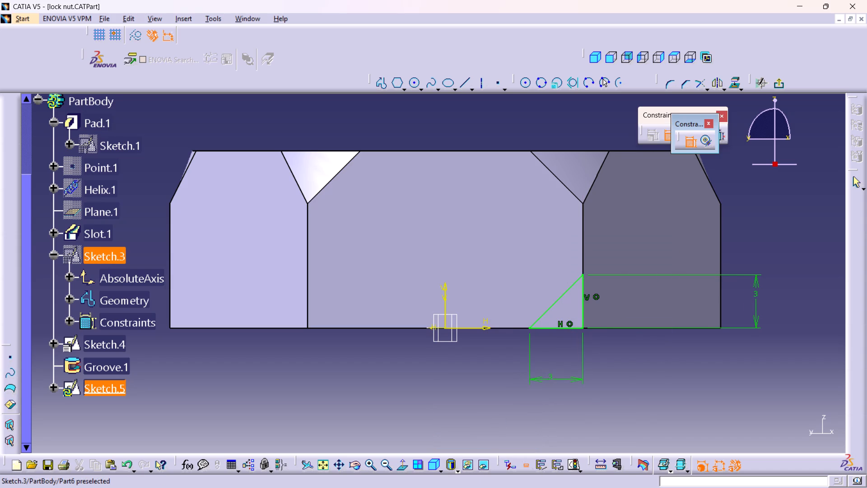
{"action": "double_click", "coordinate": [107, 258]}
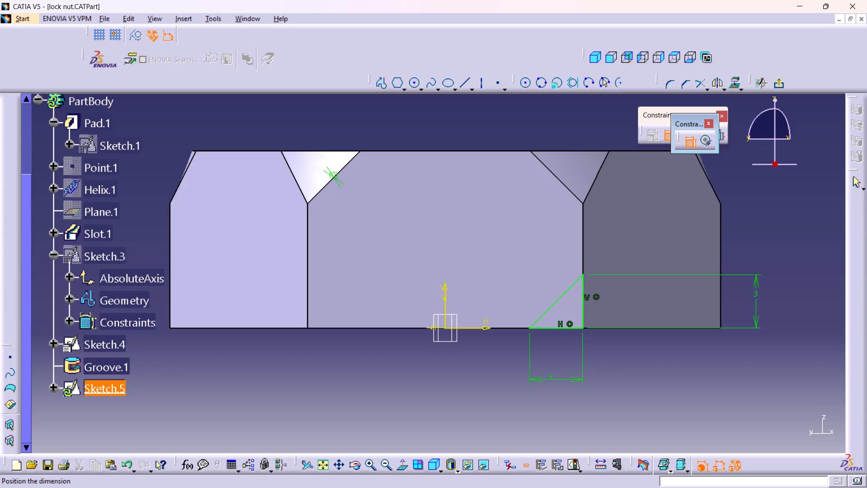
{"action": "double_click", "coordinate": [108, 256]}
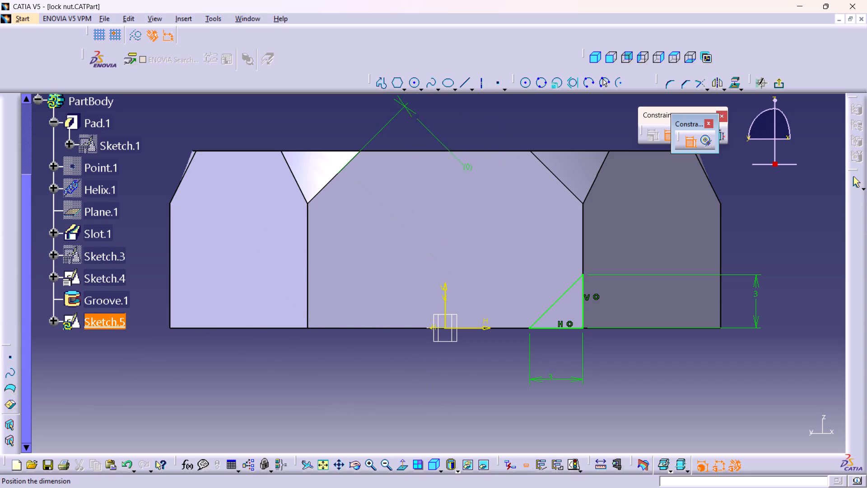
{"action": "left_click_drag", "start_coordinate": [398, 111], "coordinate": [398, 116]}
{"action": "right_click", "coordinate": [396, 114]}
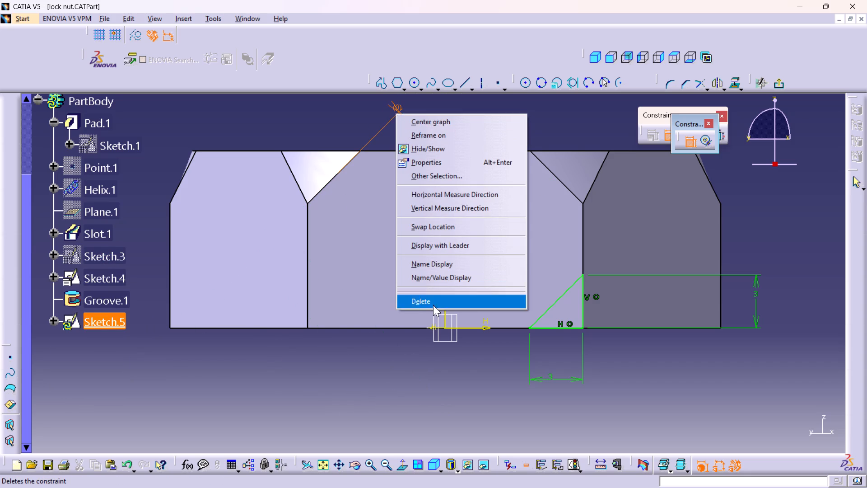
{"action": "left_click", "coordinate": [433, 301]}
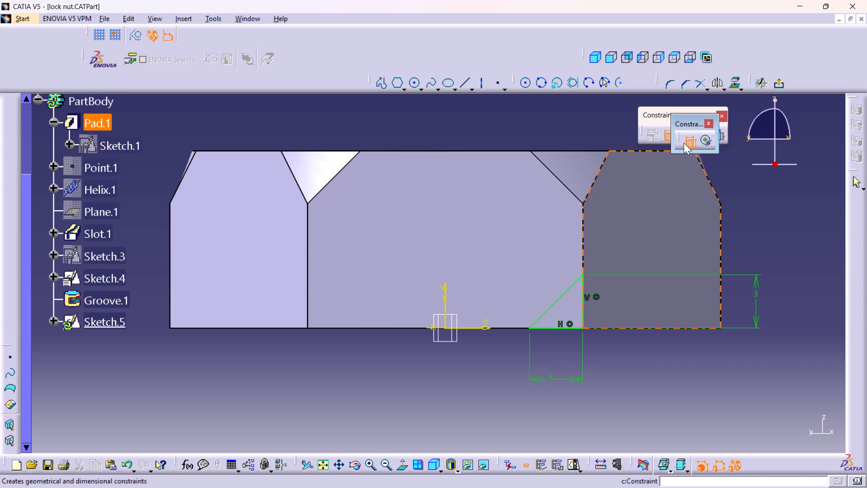
Deactivate the Constraint command and exit the sketch containing the 3 mm triangle.
{"action": "left_click", "coordinate": [684, 143]}
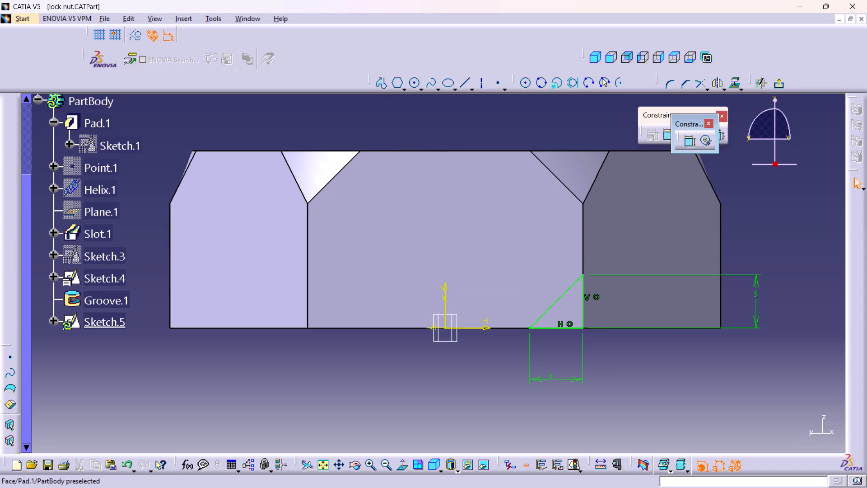
{"action": "left_click", "coordinate": [781, 84]}
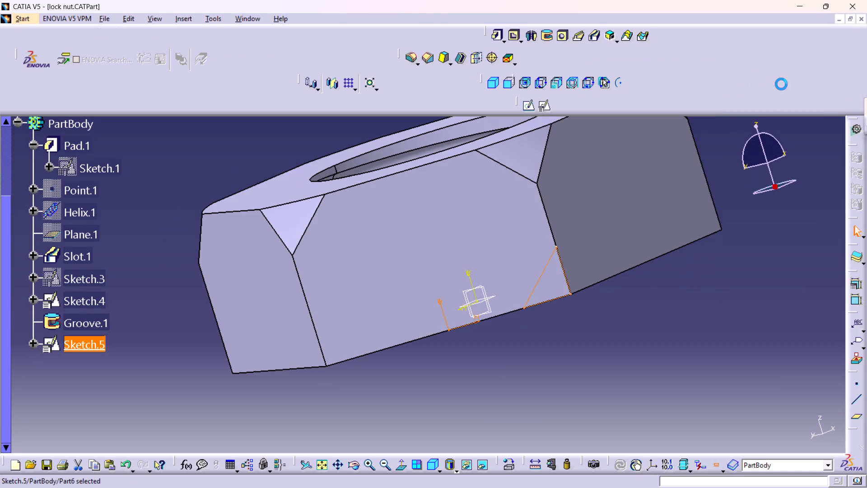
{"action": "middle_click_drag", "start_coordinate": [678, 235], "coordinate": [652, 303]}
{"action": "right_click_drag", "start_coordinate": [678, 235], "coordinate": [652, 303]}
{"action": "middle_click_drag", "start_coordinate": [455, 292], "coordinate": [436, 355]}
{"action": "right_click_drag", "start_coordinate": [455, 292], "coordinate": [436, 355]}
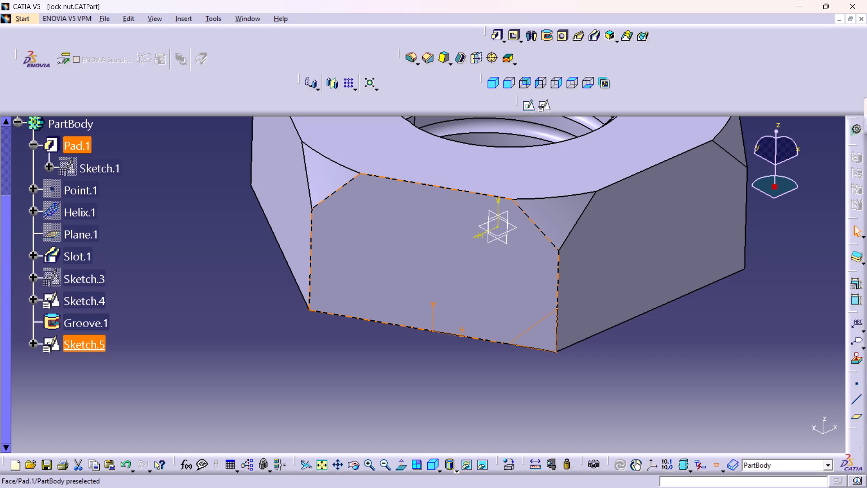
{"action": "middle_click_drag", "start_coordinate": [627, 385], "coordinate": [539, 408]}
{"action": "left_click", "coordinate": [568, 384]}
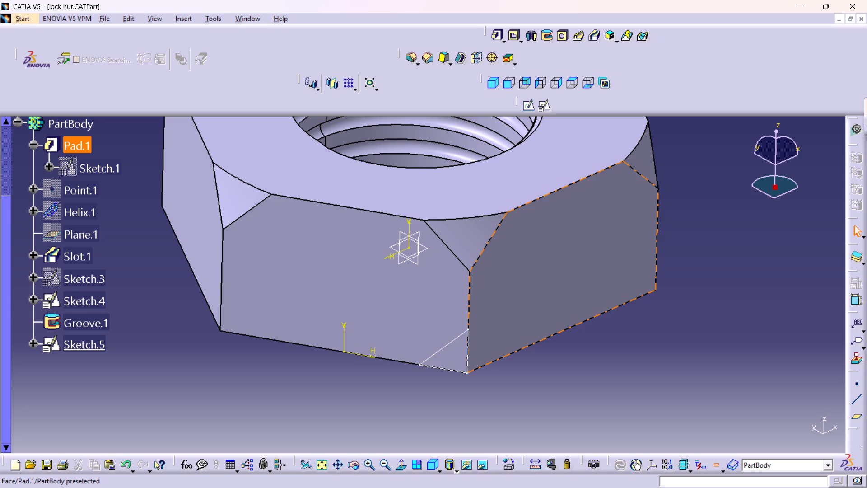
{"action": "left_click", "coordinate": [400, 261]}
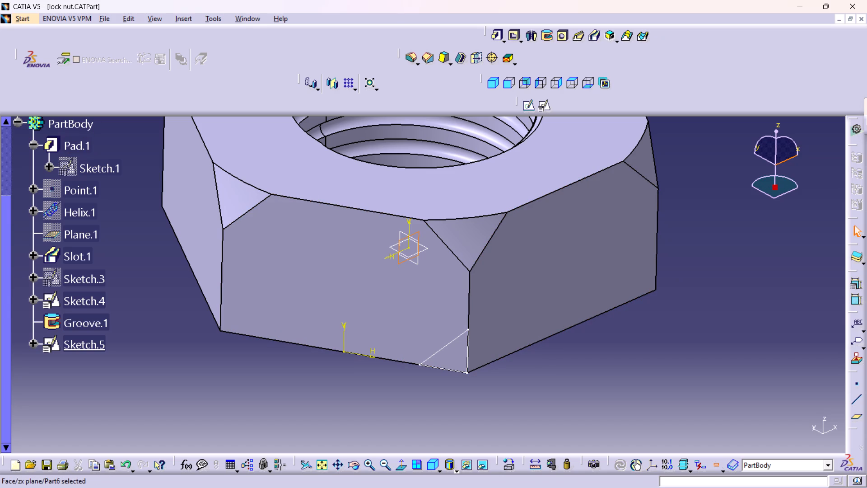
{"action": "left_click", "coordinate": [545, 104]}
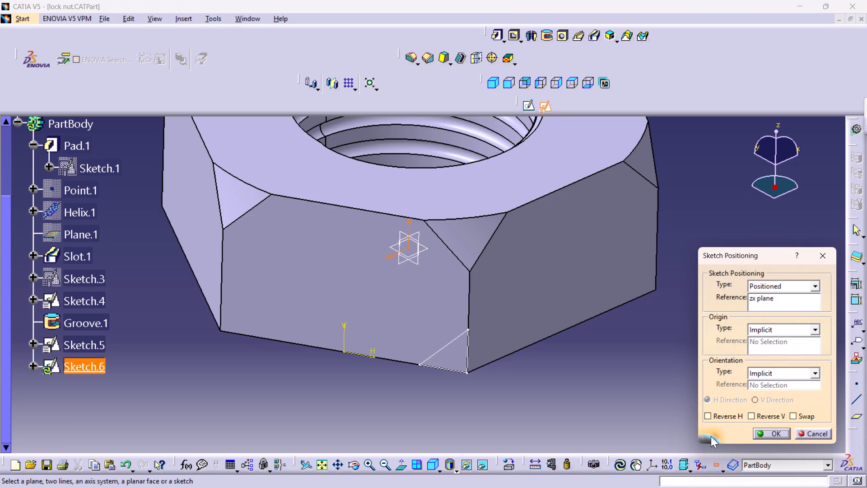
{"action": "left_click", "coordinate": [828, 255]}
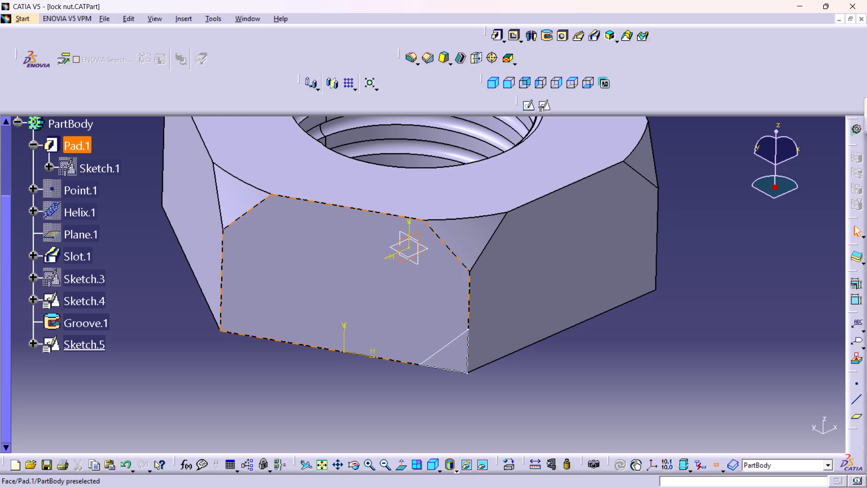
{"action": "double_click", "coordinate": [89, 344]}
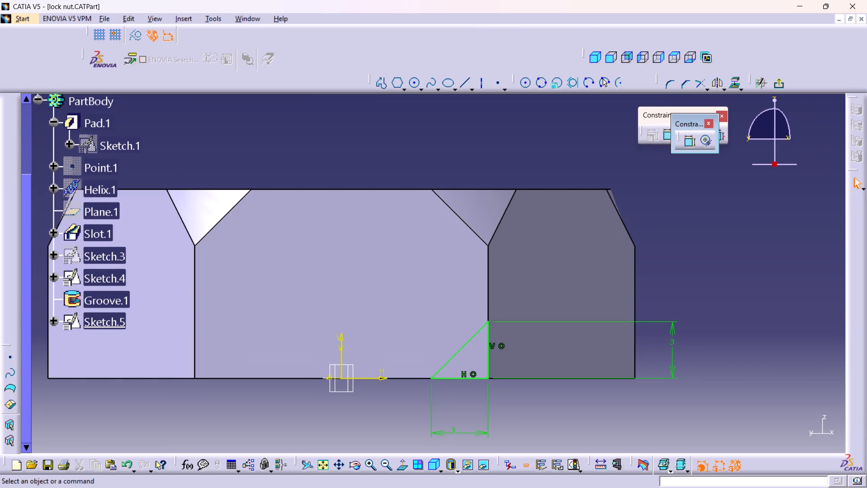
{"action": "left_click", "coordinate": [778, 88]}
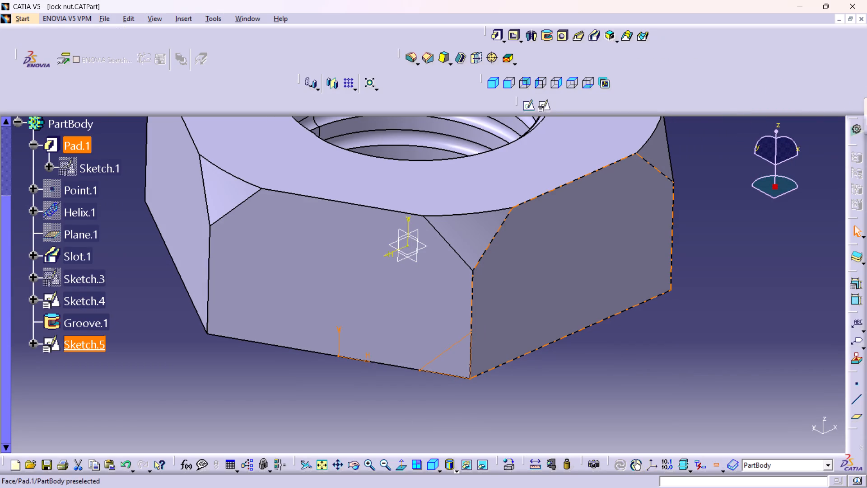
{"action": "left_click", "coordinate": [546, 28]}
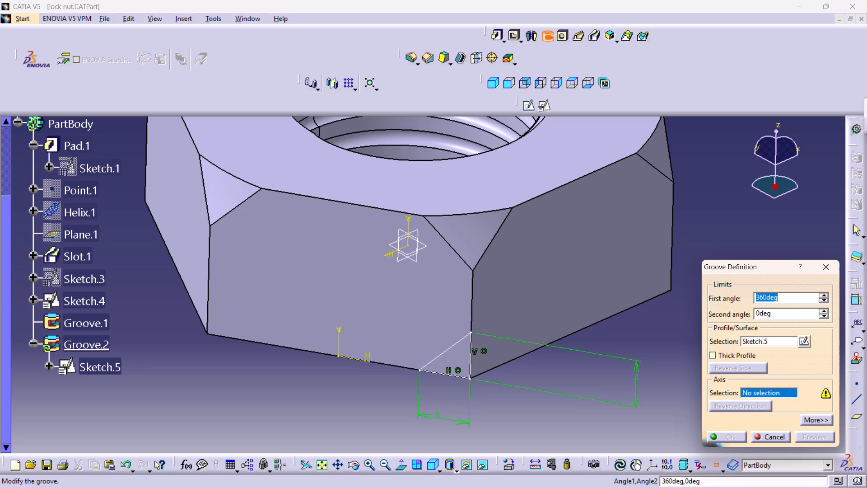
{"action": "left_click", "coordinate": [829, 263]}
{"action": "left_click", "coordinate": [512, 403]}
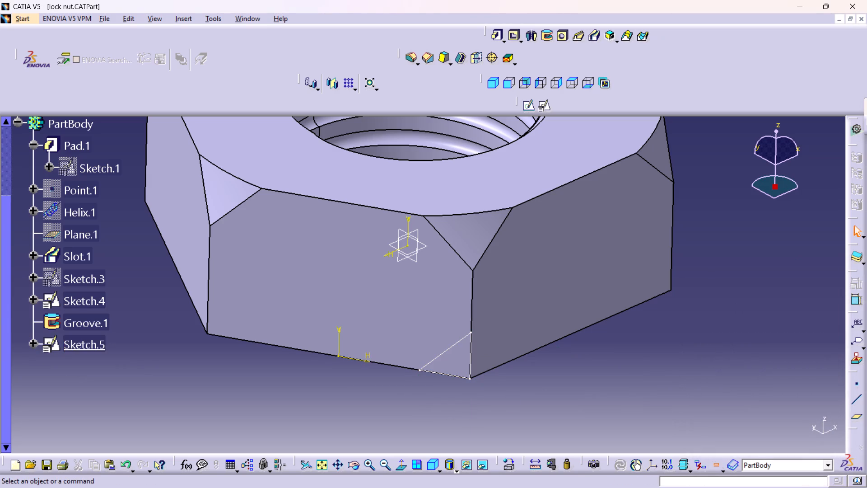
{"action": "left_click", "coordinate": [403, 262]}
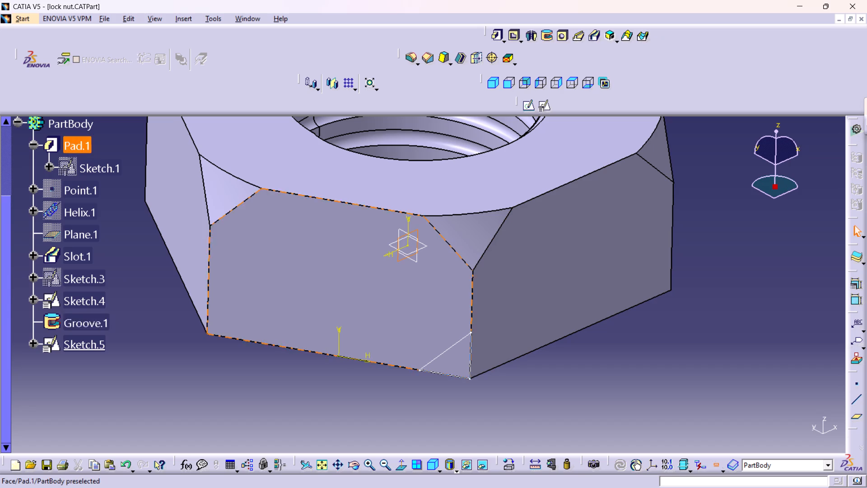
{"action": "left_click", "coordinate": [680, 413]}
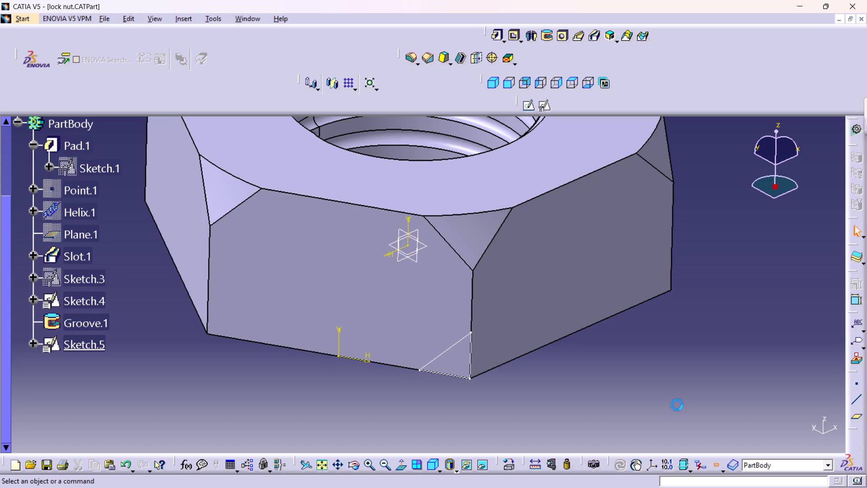
Start a Groove with no profile selected and try to pick Sketch.4's vertical axis at the nut's centre.
{"action": "left_click", "coordinate": [550, 33]}
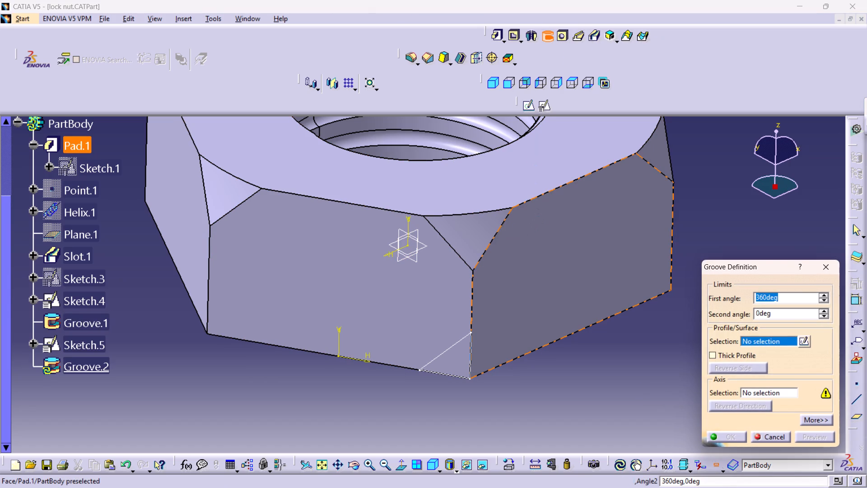
{"action": "middle_click_drag", "start_coordinate": [432, 178], "coordinate": [447, 235]}
{"action": "right_click_drag", "start_coordinate": [432, 178], "coordinate": [447, 235]}
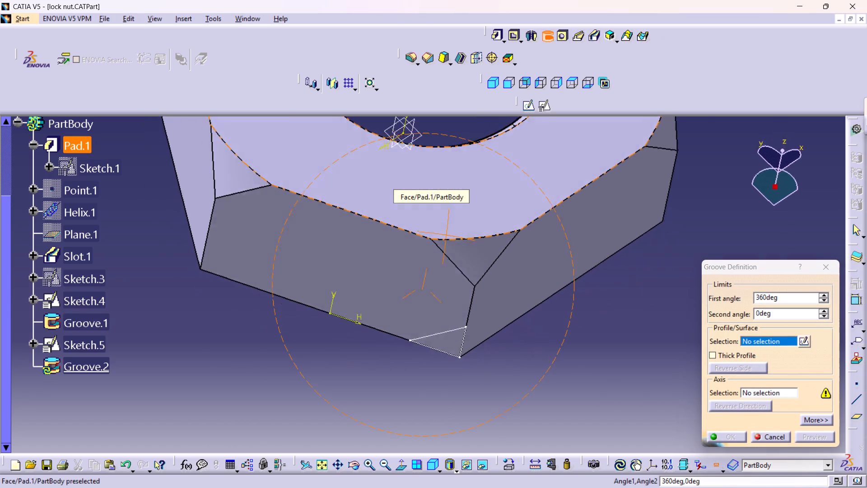
{"action": "right_click_drag", "start_coordinate": [447, 235], "coordinate": [459, 283]}
{"action": "middle_click_drag", "start_coordinate": [447, 235], "coordinate": [456, 276]}
{"action": "middle_click_drag", "start_coordinate": [456, 217], "coordinate": [472, 299]}
{"action": "middle_click_drag", "start_coordinate": [457, 193], "coordinate": [466, 225]}
{"action": "right_click", "coordinate": [457, 193]}
{"action": "middle_click_drag", "start_coordinate": [437, 180], "coordinate": [419, 164]}
{"action": "right_click_drag", "start_coordinate": [437, 180], "coordinate": [419, 164]}
{"action": "scroll", "coordinate": [422, 167], "scroll_direction": "down", "scroll_amount": 1}
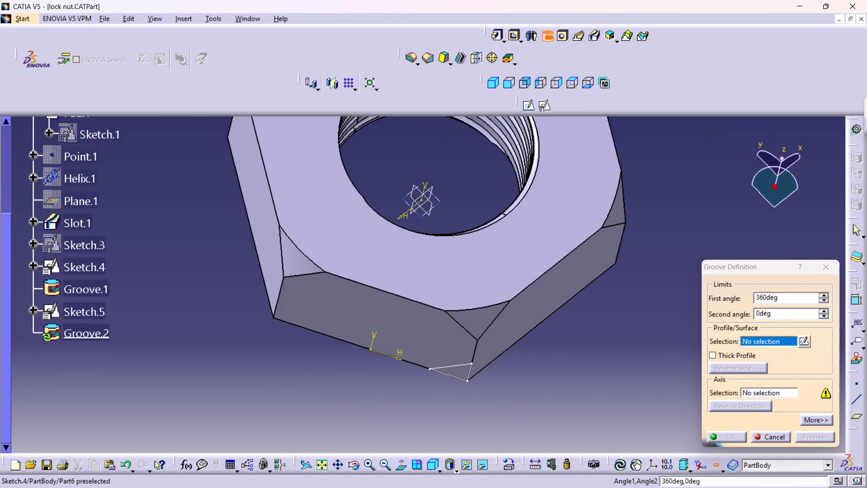
{"action": "middle_click_drag", "start_coordinate": [425, 183], "coordinate": [423, 157]}
{"action": "right_click", "coordinate": [425, 183]}
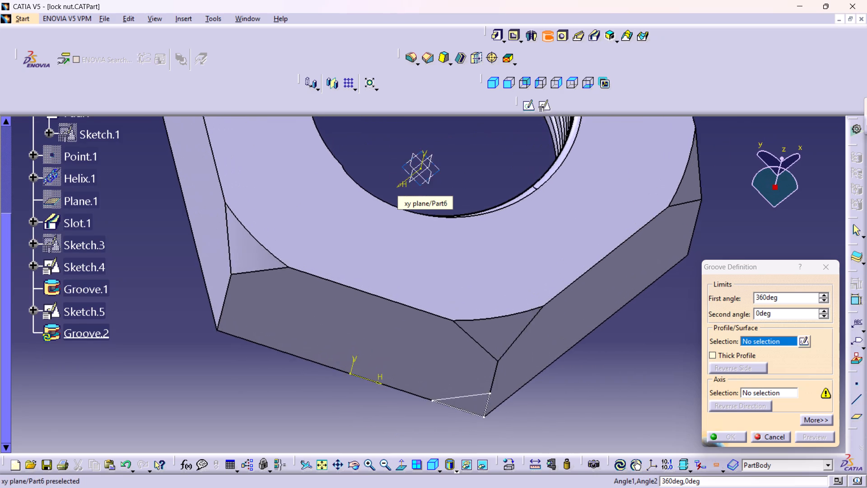
{"action": "middle_click_drag", "start_coordinate": [423, 157], "coordinate": [421, 142]}
{"action": "middle_click_drag", "start_coordinate": [426, 154], "coordinate": [429, 188]}
{"action": "middle_click_drag", "start_coordinate": [432, 205], "coordinate": [437, 223]}
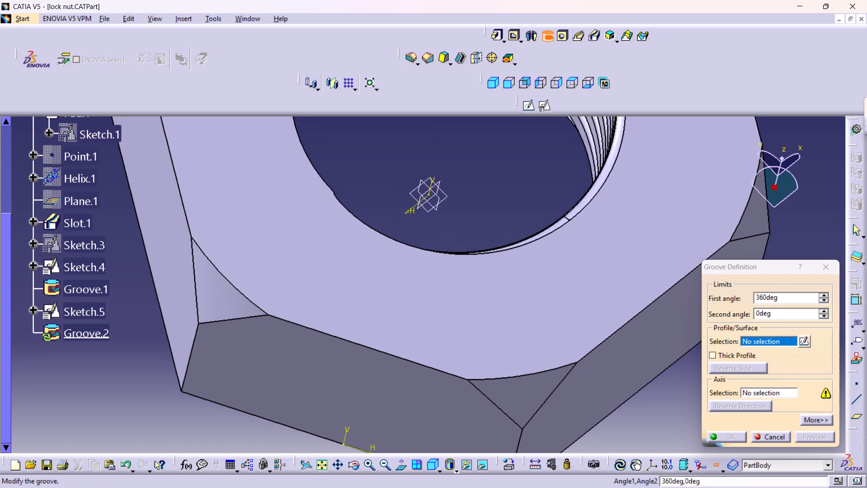
{"action": "middle_click_drag", "start_coordinate": [437, 223], "coordinate": [455, 243]}
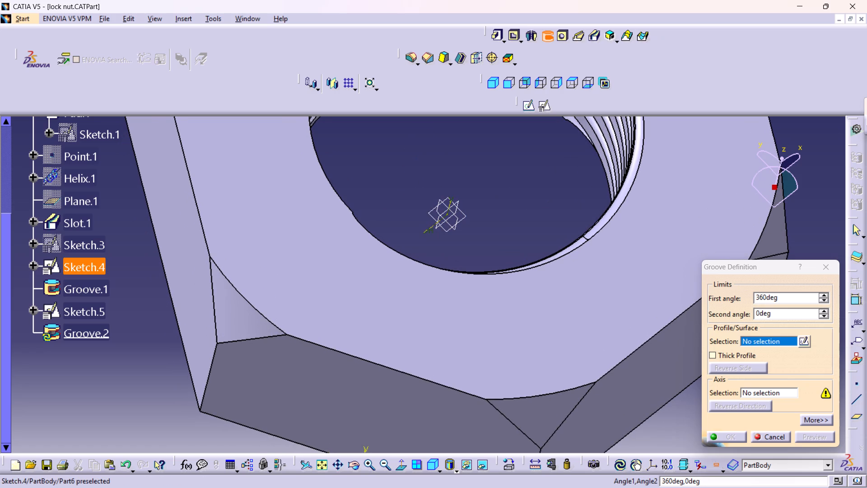
{"action": "left_click", "coordinate": [447, 204]}
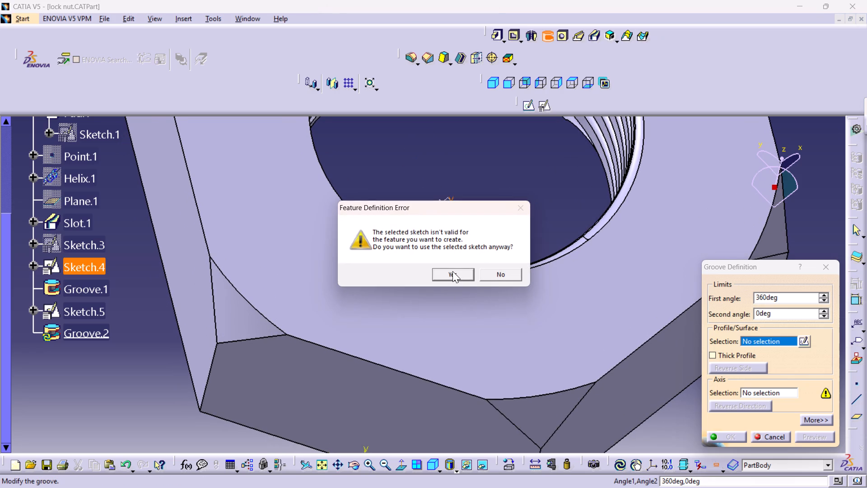
{"action": "left_click", "coordinate": [489, 272]}
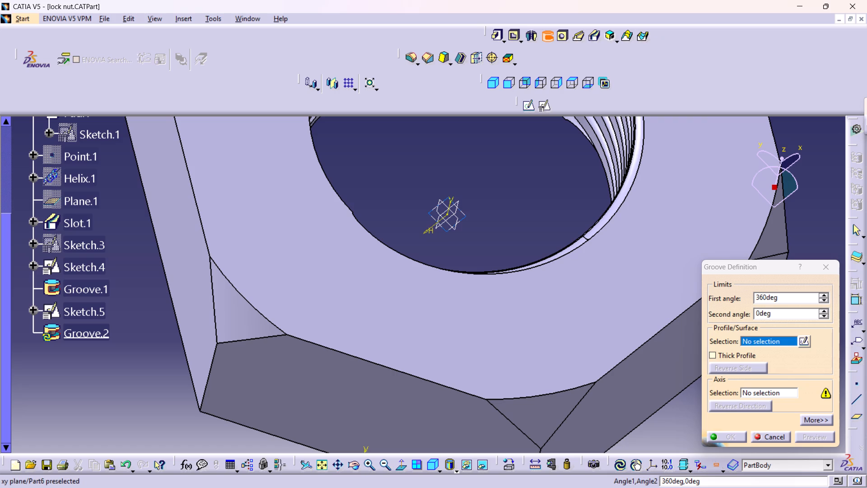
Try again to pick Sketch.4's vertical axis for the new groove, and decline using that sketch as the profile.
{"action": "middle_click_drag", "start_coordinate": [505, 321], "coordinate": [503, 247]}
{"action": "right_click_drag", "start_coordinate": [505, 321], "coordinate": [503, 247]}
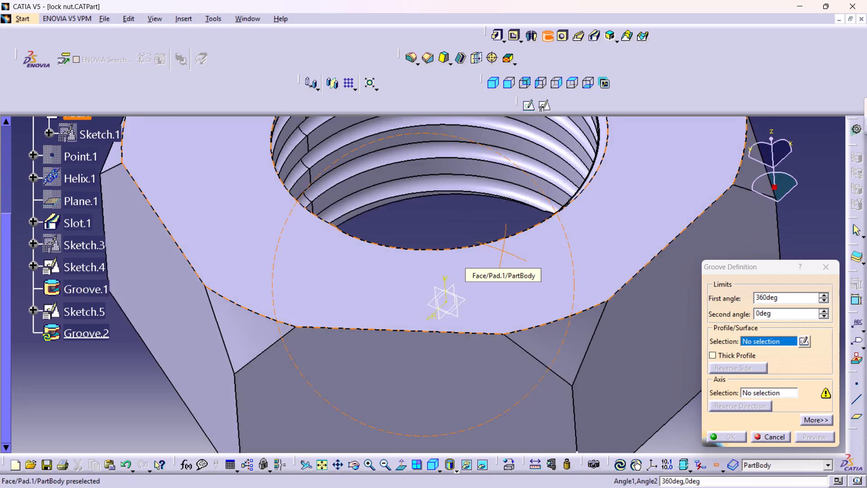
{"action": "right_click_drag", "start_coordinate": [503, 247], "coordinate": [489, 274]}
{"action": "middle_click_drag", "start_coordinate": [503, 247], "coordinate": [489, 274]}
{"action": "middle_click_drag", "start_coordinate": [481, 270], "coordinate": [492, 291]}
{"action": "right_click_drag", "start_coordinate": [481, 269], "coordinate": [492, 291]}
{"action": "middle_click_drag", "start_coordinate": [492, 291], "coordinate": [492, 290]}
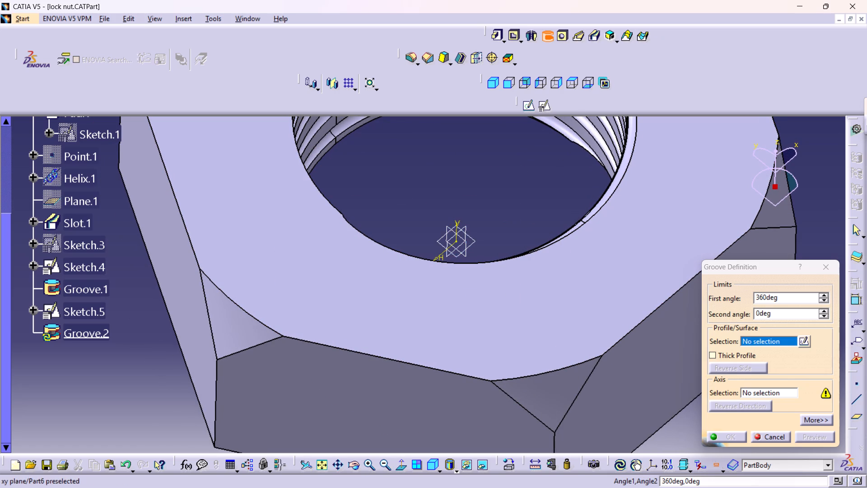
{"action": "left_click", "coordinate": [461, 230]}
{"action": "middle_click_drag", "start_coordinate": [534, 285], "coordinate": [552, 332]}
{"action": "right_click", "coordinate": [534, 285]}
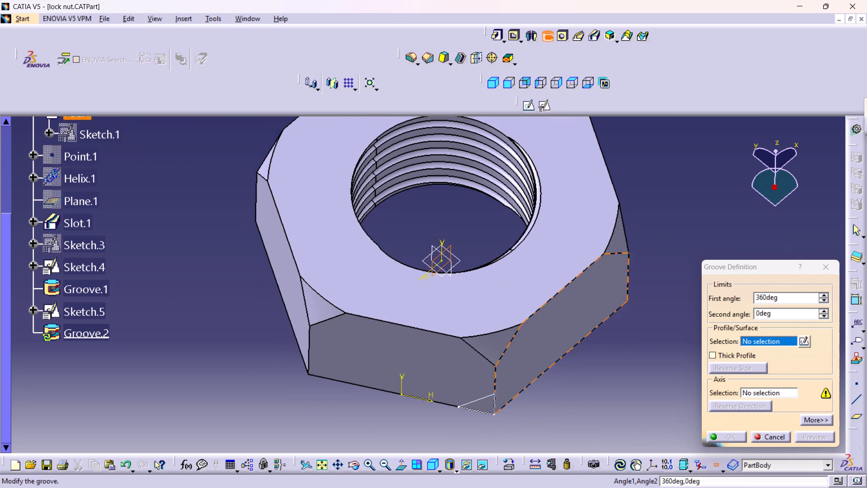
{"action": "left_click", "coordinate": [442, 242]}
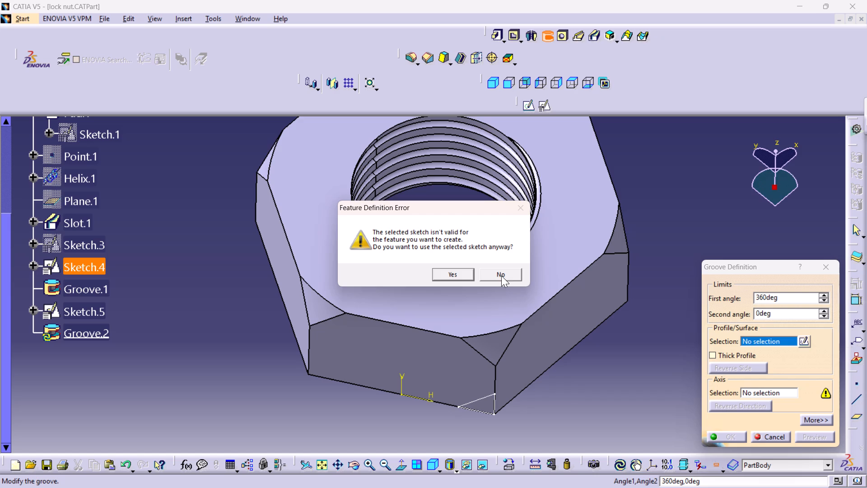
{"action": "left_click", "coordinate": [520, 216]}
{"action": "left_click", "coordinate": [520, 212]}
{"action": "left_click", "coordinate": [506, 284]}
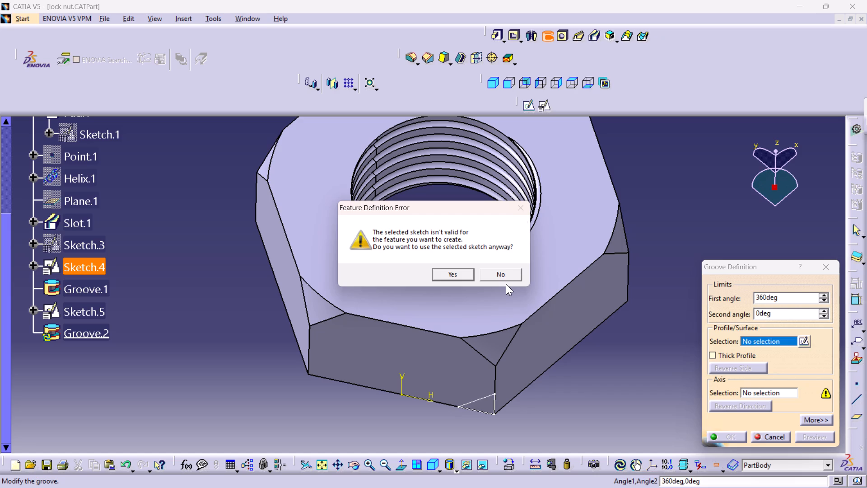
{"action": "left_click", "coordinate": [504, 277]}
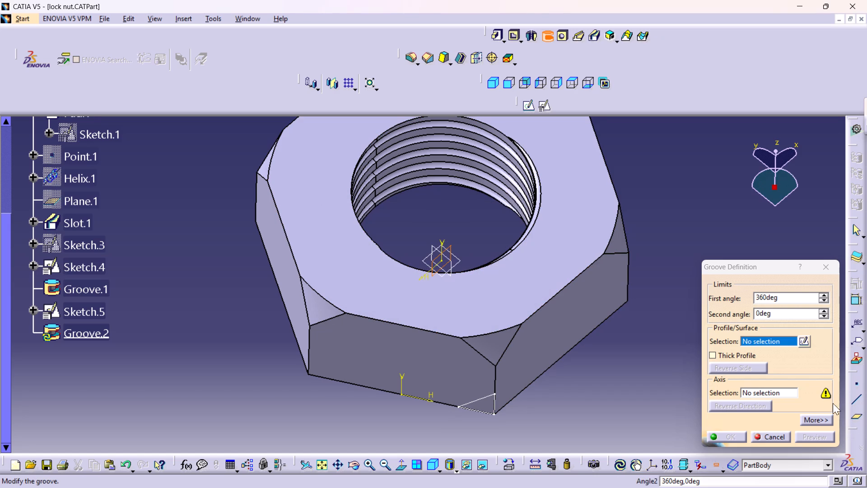
Set the groove's rotation axis to the vertical direction of Sketch.4's absolute axis.
{"action": "left_click", "coordinate": [785, 392]}
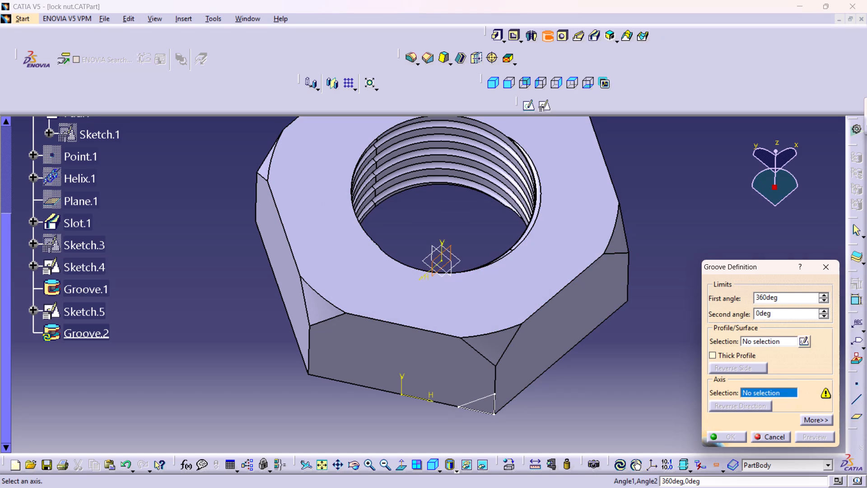
{"action": "left_click", "coordinate": [440, 243]}
{"action": "left_click", "coordinate": [441, 243]}
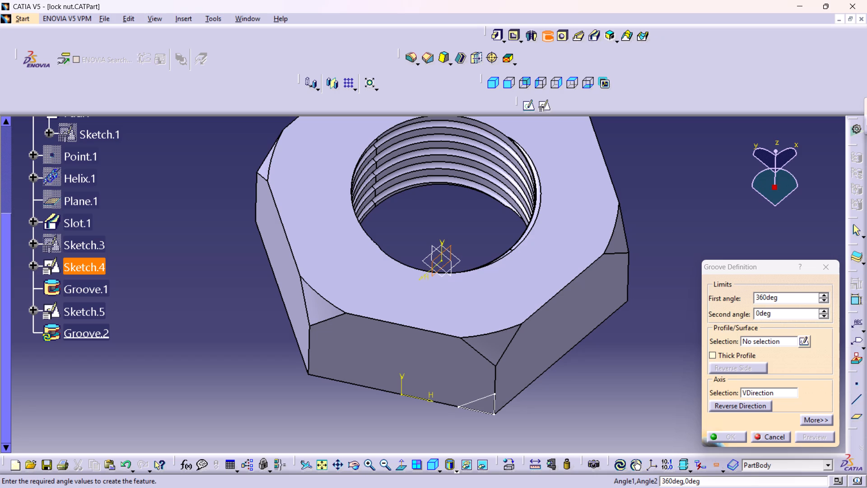
{"action": "middle_click_drag", "start_coordinate": [583, 396], "coordinate": [508, 338]}
{"action": "right_click_drag", "start_coordinate": [583, 395], "coordinate": [508, 338]}
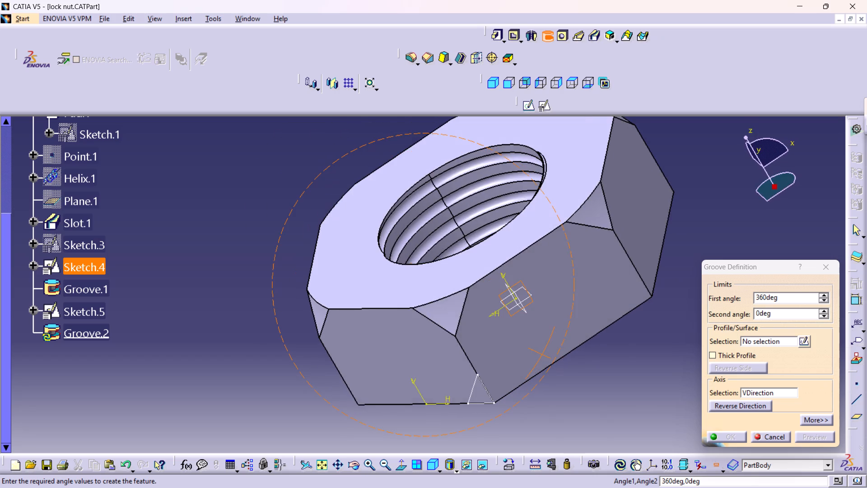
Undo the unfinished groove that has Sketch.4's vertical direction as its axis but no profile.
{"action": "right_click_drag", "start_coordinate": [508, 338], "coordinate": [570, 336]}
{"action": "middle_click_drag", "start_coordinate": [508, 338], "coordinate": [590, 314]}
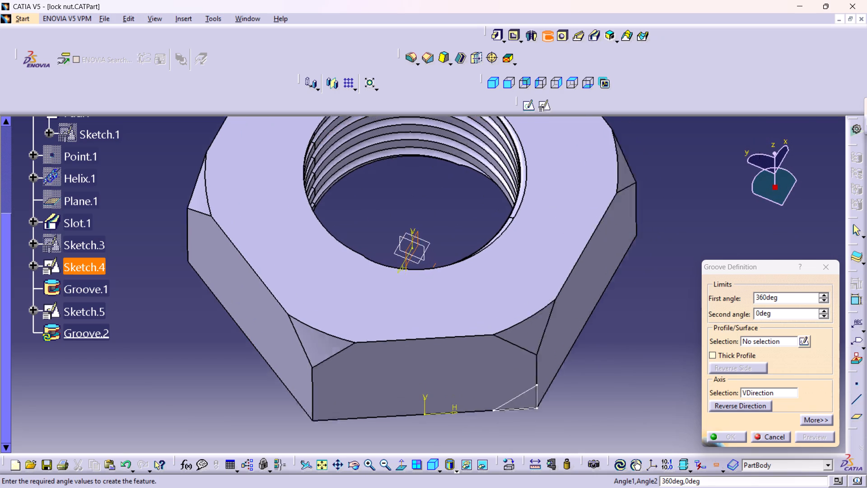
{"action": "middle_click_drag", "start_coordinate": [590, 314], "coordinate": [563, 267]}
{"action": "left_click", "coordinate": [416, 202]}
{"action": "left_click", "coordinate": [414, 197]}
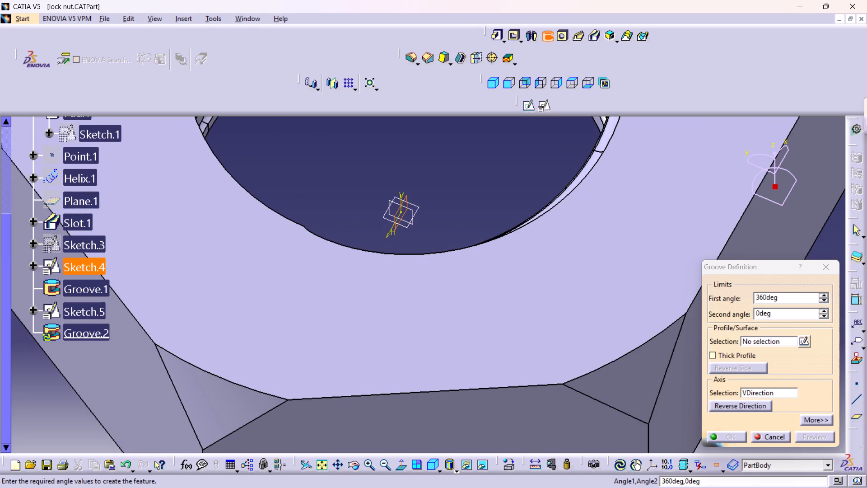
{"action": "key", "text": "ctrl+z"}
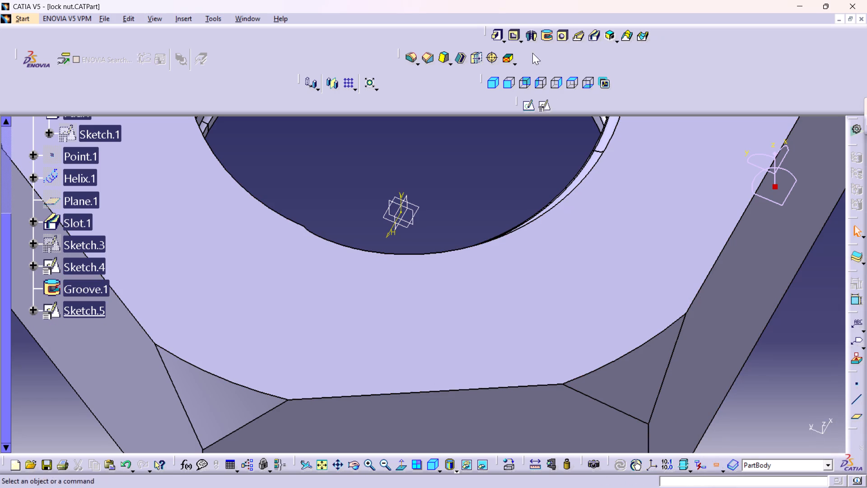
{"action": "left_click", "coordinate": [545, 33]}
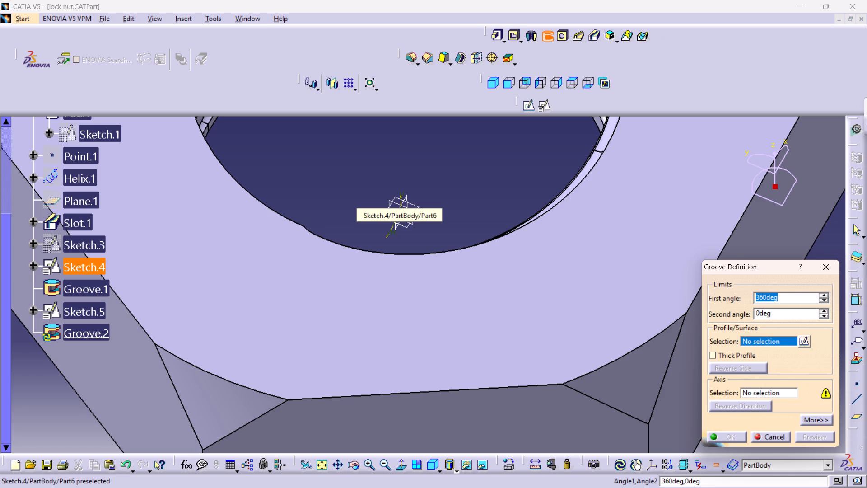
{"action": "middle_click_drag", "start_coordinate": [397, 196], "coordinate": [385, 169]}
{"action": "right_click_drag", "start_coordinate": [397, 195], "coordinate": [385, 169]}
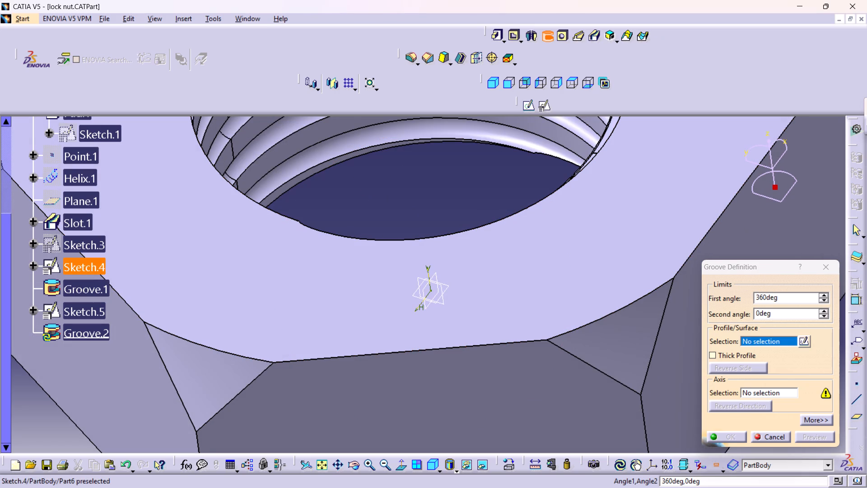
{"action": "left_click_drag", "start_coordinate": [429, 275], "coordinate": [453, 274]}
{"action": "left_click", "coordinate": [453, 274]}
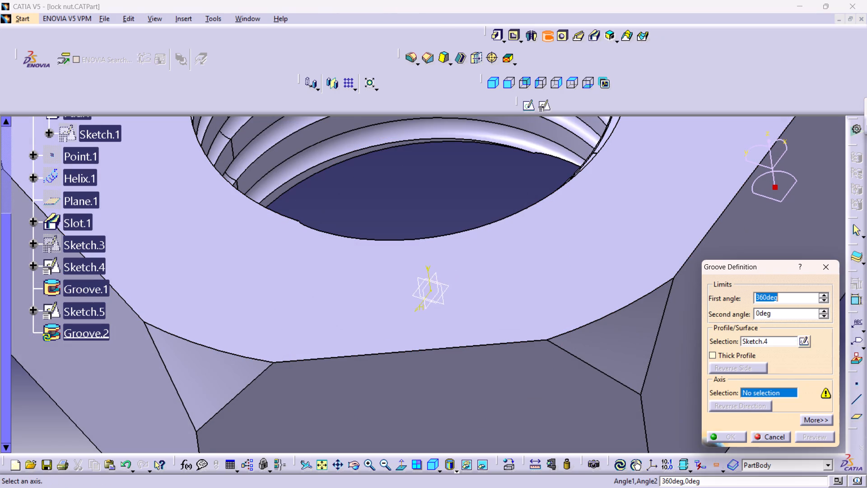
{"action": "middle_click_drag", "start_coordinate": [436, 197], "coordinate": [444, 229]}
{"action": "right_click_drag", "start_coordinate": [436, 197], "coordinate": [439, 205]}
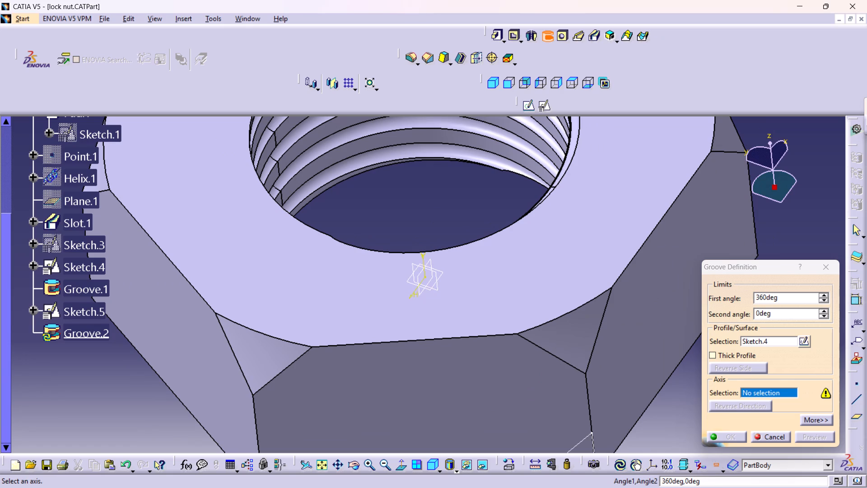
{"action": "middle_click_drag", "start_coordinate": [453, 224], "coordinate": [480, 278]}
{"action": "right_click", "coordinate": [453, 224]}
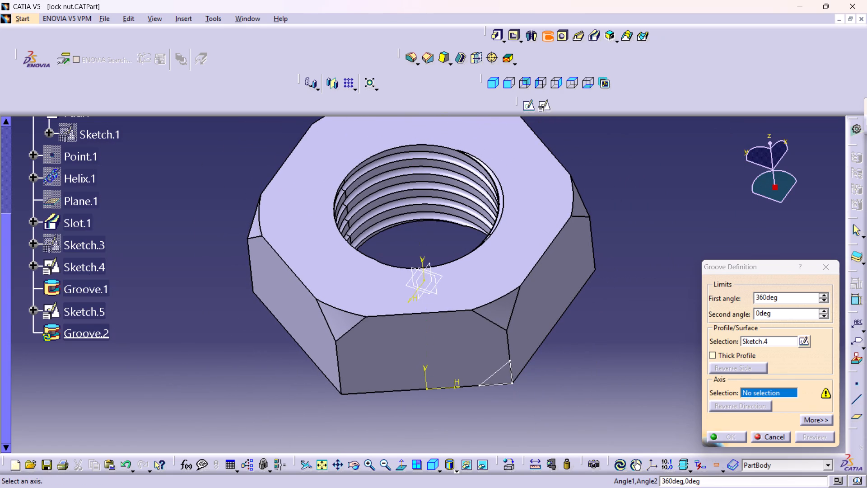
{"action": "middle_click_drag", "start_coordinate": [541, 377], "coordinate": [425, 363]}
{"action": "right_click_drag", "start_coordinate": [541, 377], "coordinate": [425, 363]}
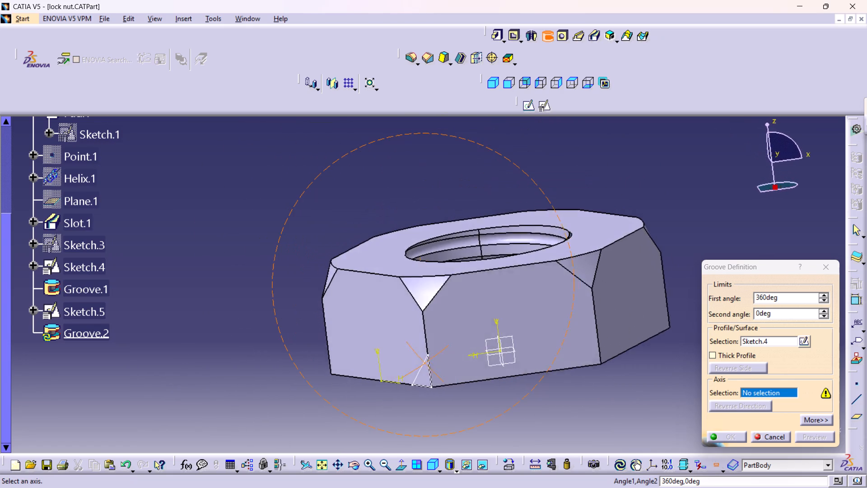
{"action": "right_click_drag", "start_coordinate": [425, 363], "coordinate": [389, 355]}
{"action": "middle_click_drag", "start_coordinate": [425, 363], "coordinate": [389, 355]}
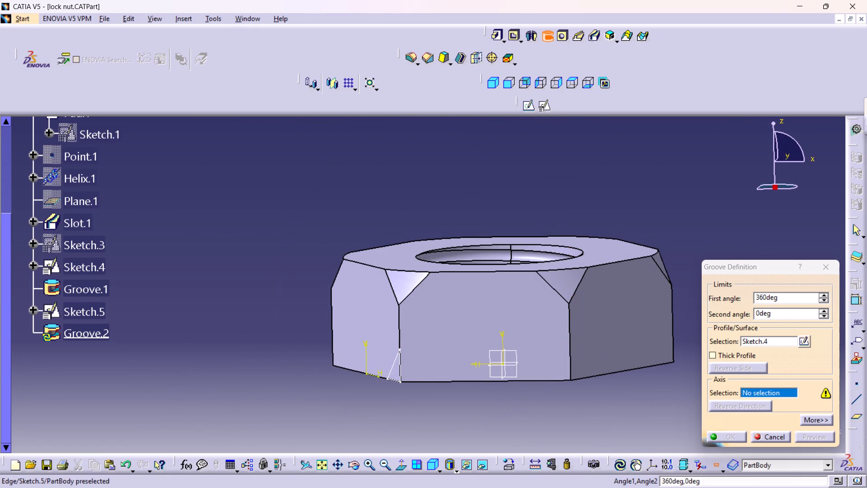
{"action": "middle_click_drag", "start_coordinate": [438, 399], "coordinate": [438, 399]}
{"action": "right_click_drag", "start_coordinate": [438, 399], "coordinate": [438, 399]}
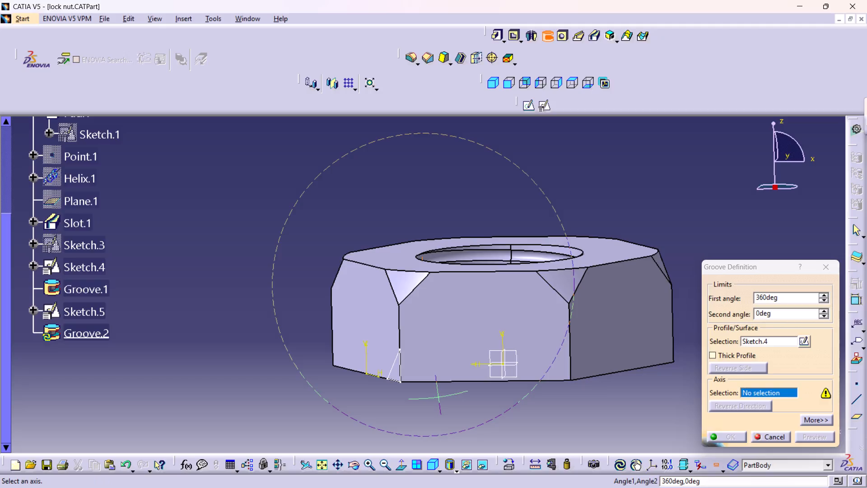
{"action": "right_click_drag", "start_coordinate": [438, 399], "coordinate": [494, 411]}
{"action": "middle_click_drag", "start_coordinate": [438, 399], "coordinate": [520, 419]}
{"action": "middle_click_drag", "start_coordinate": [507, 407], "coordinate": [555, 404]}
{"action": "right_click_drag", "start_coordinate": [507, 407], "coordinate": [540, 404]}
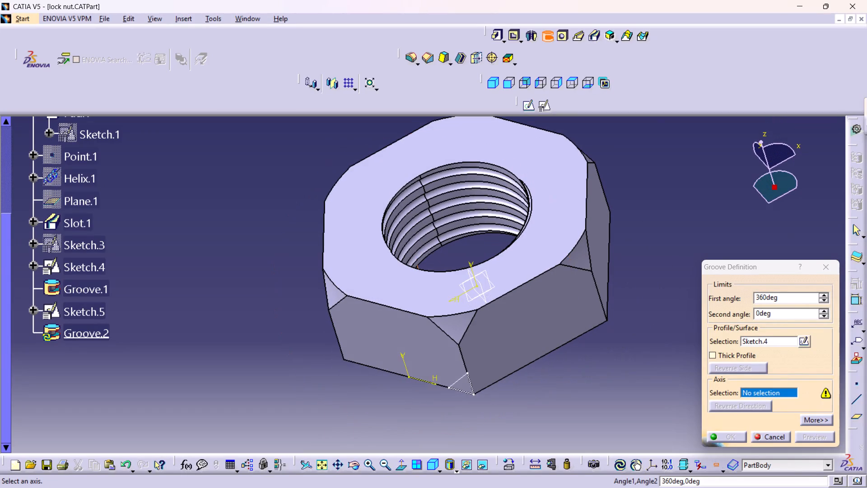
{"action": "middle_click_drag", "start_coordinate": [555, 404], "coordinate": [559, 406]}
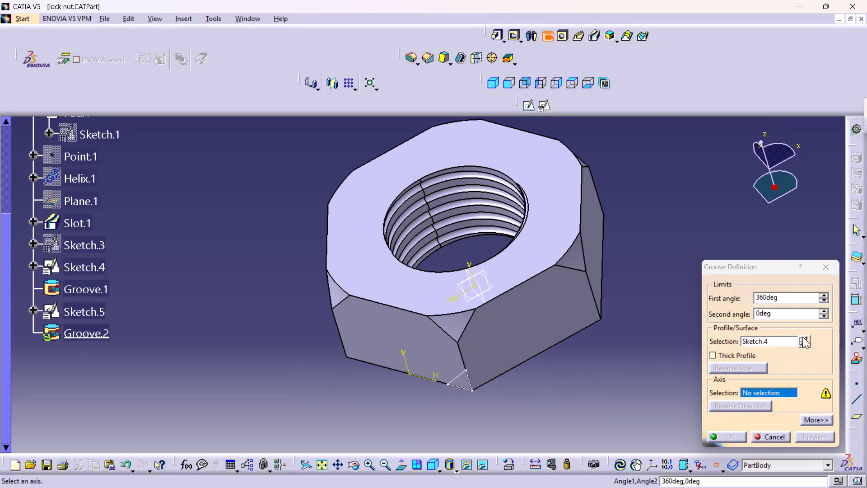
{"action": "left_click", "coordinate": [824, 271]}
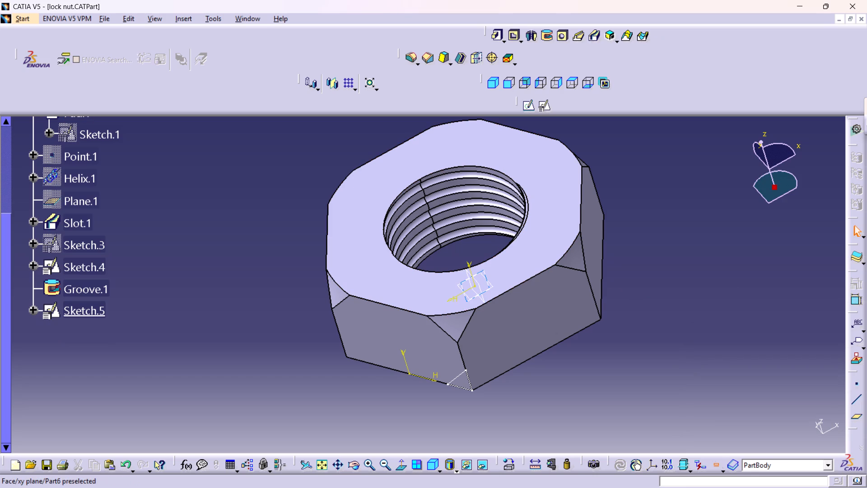
Create a positioned sketch on the yz plane at the nut's centre, with implicit origin and orientation.
{"action": "middle_click_drag", "start_coordinate": [416, 395], "coordinate": [483, 359]}
{"action": "right_click_drag", "start_coordinate": [416, 395], "coordinate": [483, 359]}
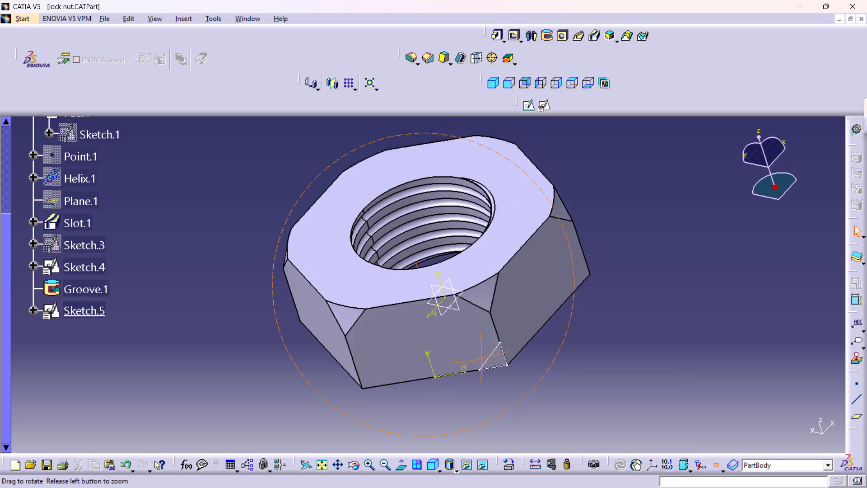
{"action": "middle_click_drag", "start_coordinate": [483, 359], "coordinate": [350, 258]}
{"action": "right_click_drag", "start_coordinate": [483, 359], "coordinate": [350, 258]}
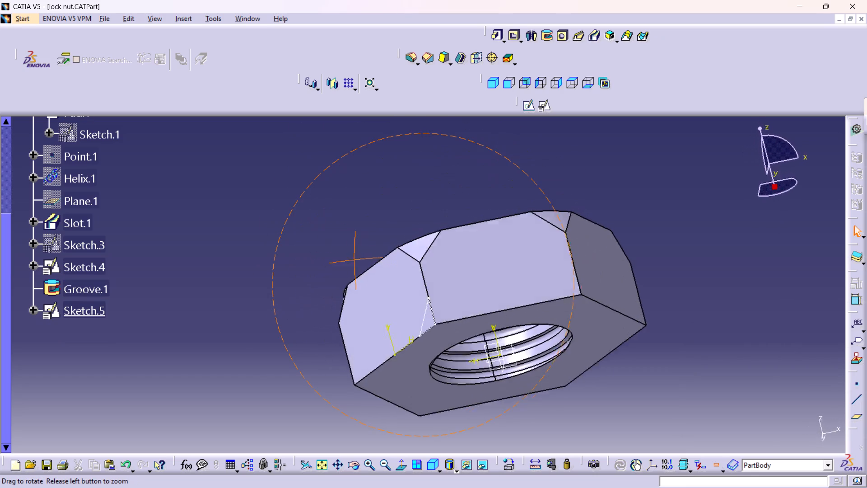
{"action": "right_click_drag", "start_coordinate": [350, 258], "coordinate": [255, 292]}
{"action": "middle_click_drag", "start_coordinate": [350, 258], "coordinate": [255, 296]}
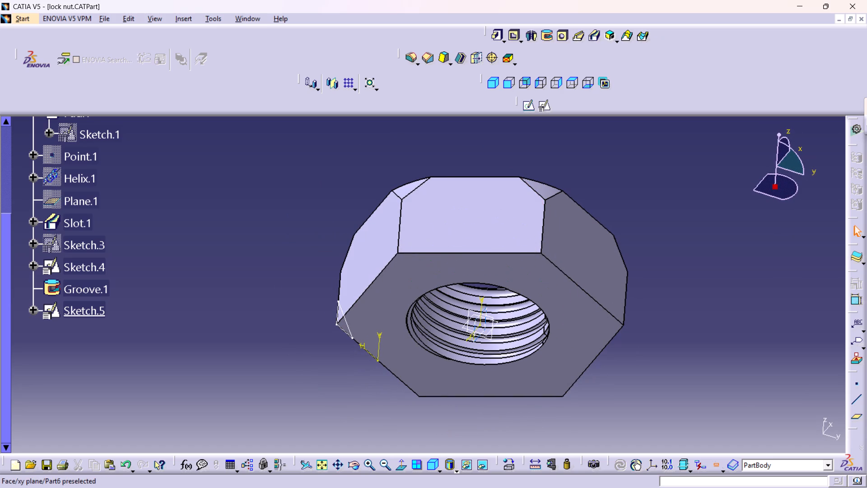
{"action": "left_click", "coordinate": [471, 311]}
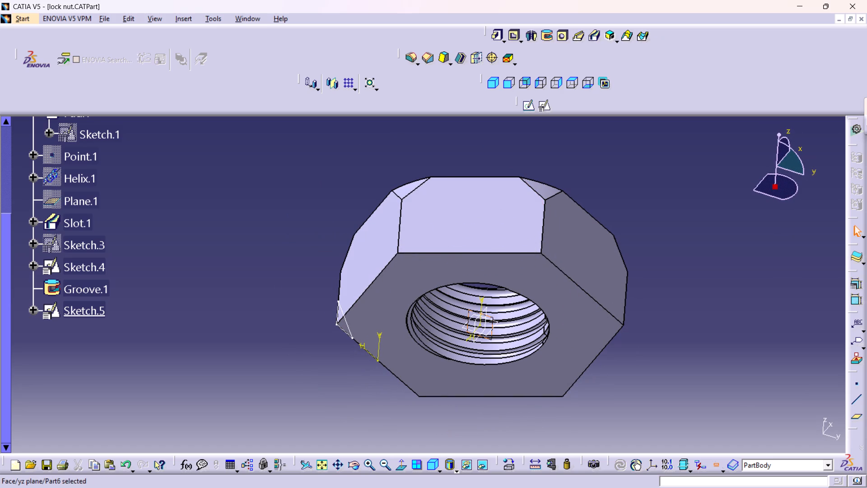
{"action": "left_click", "coordinate": [542, 110]}
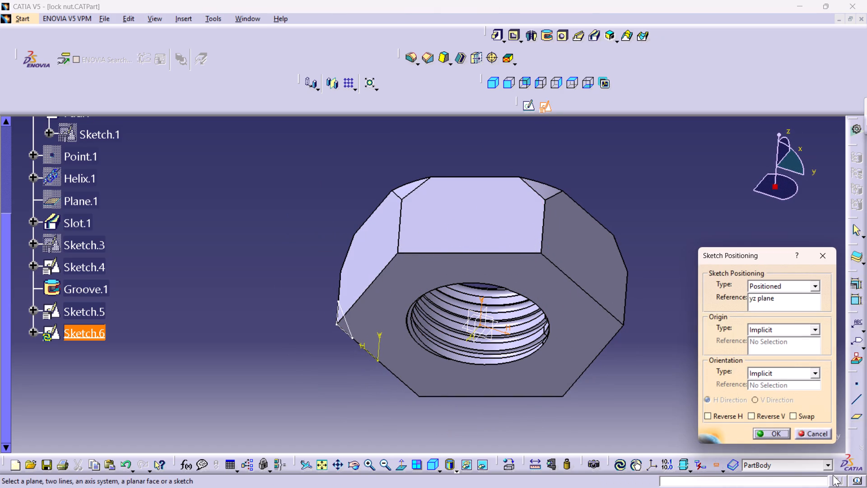
{"action": "left_click", "coordinate": [779, 431]}
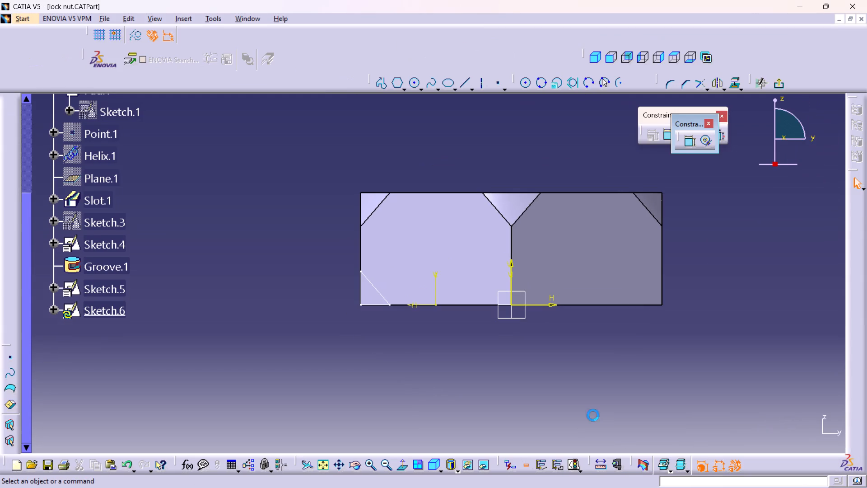
Open Sketch.5 with the 3 mm triangle in place of the new empty sketch, and exit the sketcher with it selected.
{"action": "middle_click_drag", "start_coordinate": [550, 406], "coordinate": [539, 415]}
{"action": "right_click_drag", "start_coordinate": [550, 406], "coordinate": [539, 415]}
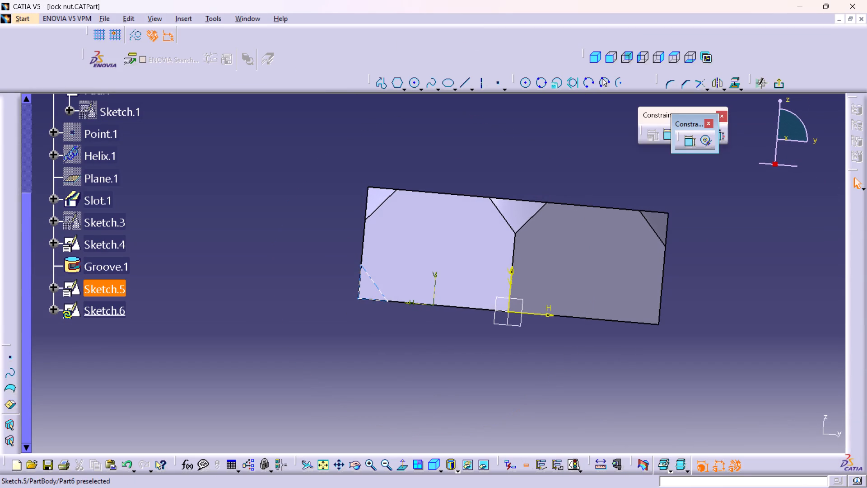
{"action": "double_click", "coordinate": [89, 289]}
{"action": "double_click", "coordinate": [89, 289]}
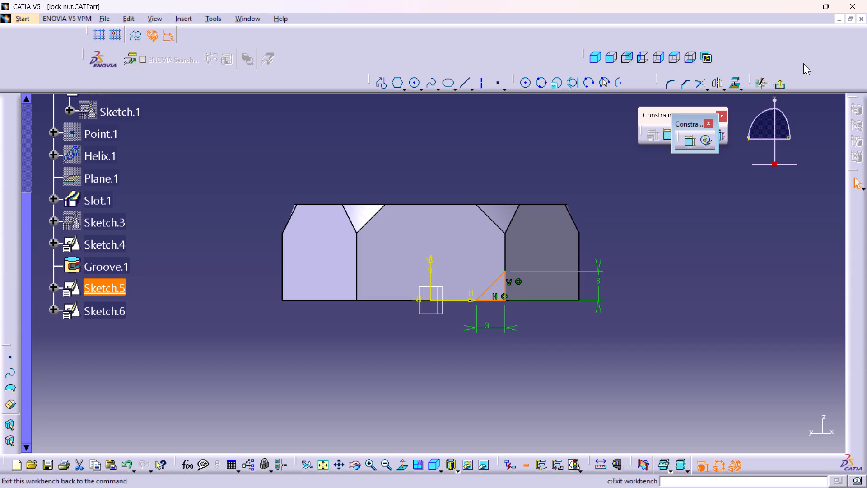
{"action": "left_click", "coordinate": [781, 83]}
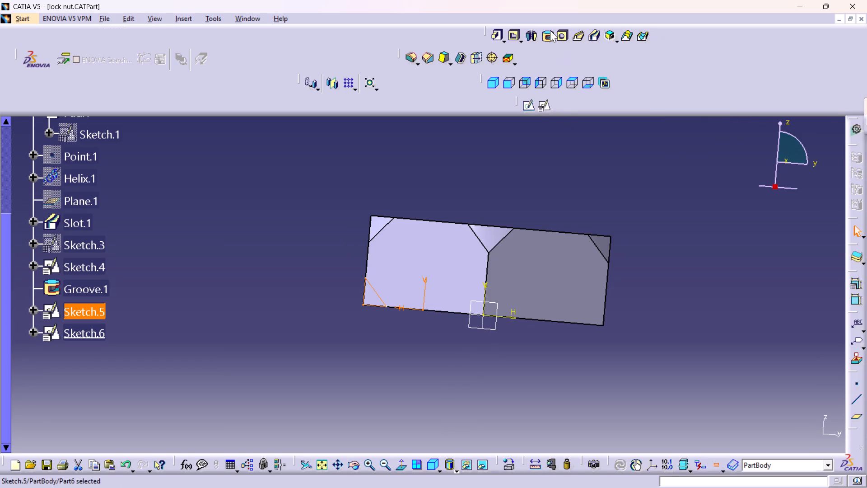
Groove the Sketch.5 triangle 360 degrees around the vertical direction of Sketch.4's absolute axis, cutting the nut's bottom corners.
{"action": "left_click", "coordinate": [548, 32]}
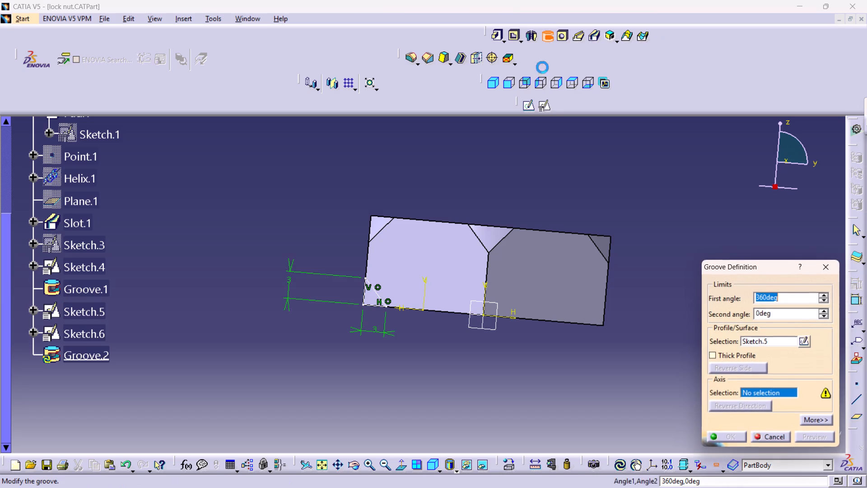
{"action": "middle_click_drag", "start_coordinate": [450, 183], "coordinate": [457, 301]}
{"action": "right_click_drag", "start_coordinate": [450, 183], "coordinate": [457, 301]}
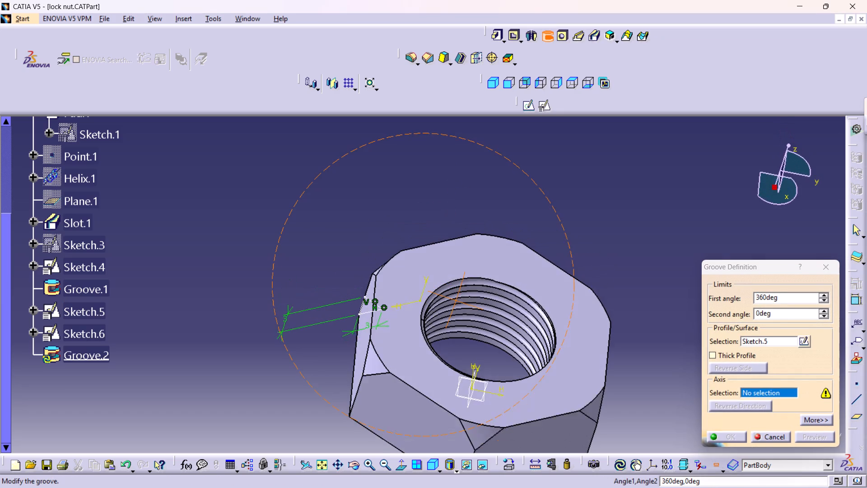
{"action": "right_click_drag", "start_coordinate": [457, 301], "coordinate": [458, 305]}
{"action": "middle_click_drag", "start_coordinate": [457, 301], "coordinate": [458, 305]}
{"action": "middle_click_drag", "start_coordinate": [495, 373], "coordinate": [586, 305]}
{"action": "right_click_drag", "start_coordinate": [495, 373], "coordinate": [586, 305]}
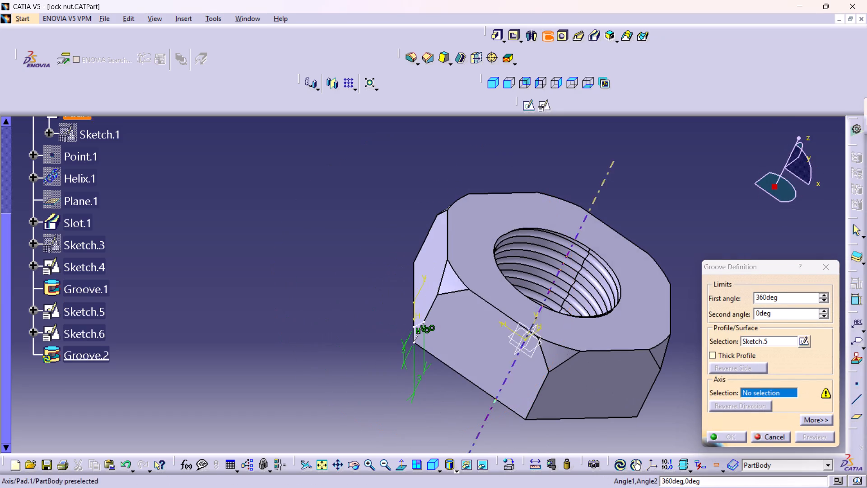
{"action": "middle_click_drag", "start_coordinate": [486, 308], "coordinate": [453, 373]}
{"action": "right_click_drag", "start_coordinate": [486, 306], "coordinate": [455, 372]}
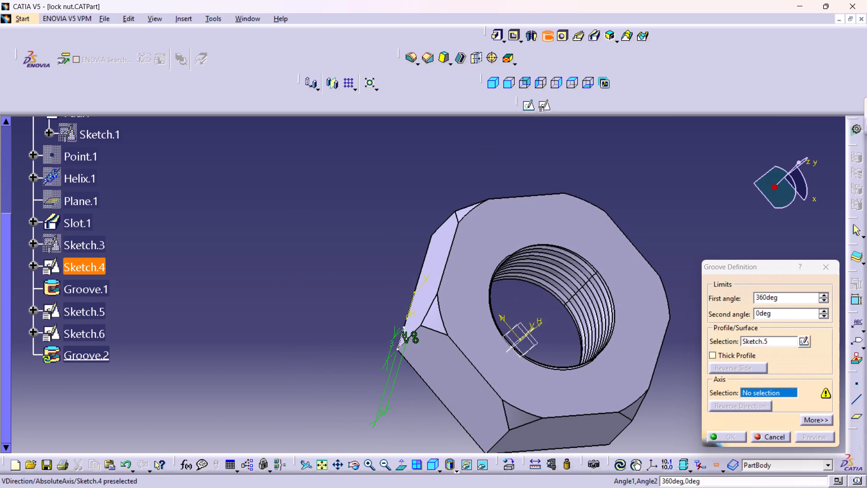
{"action": "left_click", "coordinate": [531, 324]}
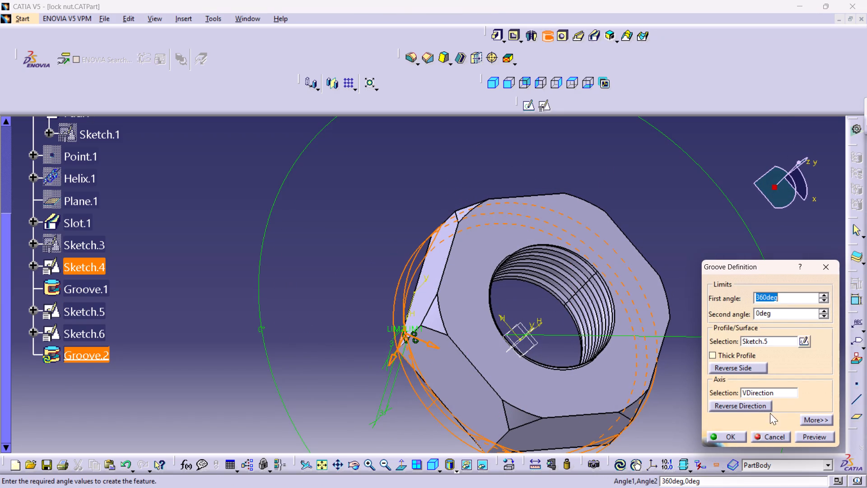
{"action": "left_click", "coordinate": [727, 435]}
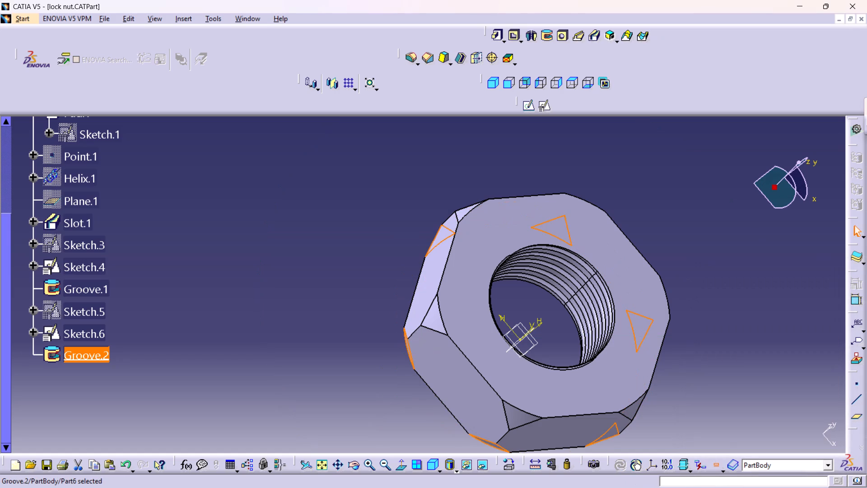
{"action": "left_click", "coordinate": [675, 428]}
Examine the grooved top and bottom corners of the nut from several angles, including the isometric view.
{"action": "middle_click_drag", "start_coordinate": [558, 405], "coordinate": [606, 273]}
{"action": "right_click_drag", "start_coordinate": [558, 405], "coordinate": [606, 273]}
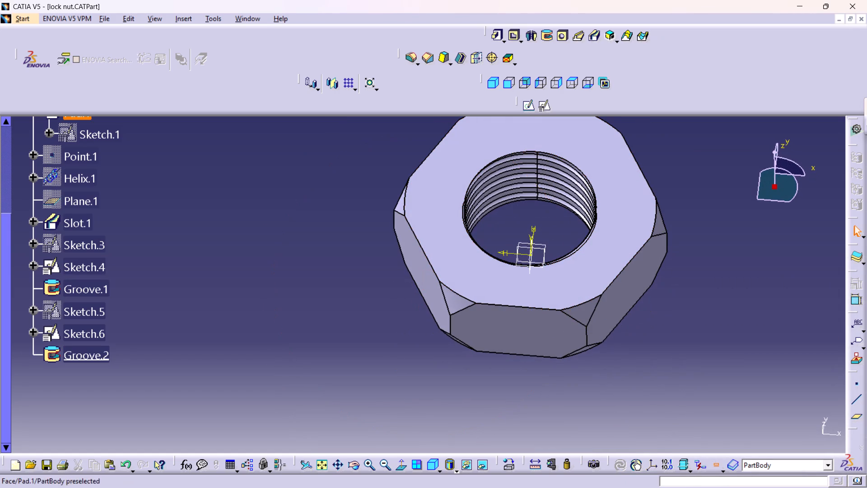
{"action": "left_click", "coordinate": [429, 461]}
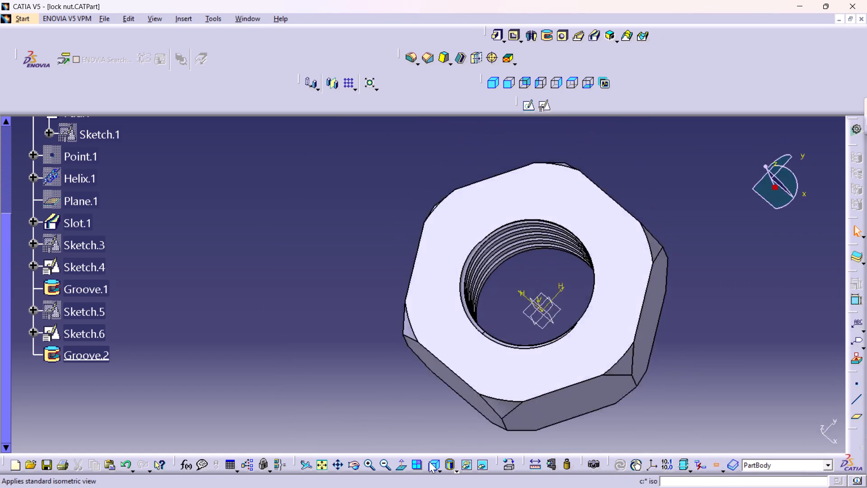
{"action": "middle_click_drag", "start_coordinate": [406, 406], "coordinate": [433, 349]}
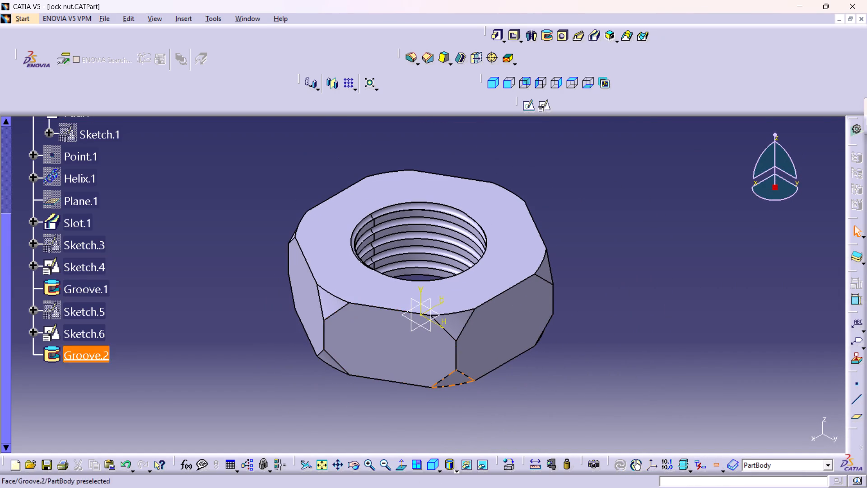
{"action": "middle_click_drag", "start_coordinate": [394, 374], "coordinate": [387, 325]}
{"action": "right_click_drag", "start_coordinate": [394, 374], "coordinate": [387, 325]}
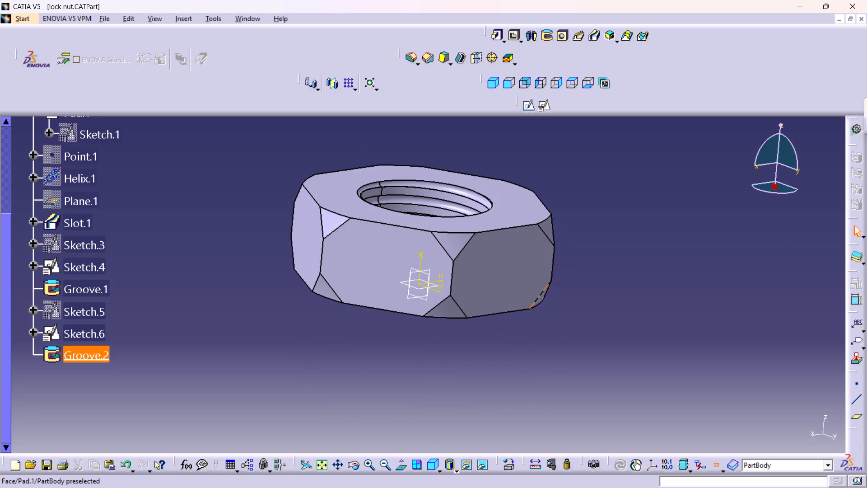
{"action": "middle_click_drag", "start_coordinate": [574, 289], "coordinate": [578, 329]}
{"action": "middle_click_drag", "start_coordinate": [568, 302], "coordinate": [564, 324]}
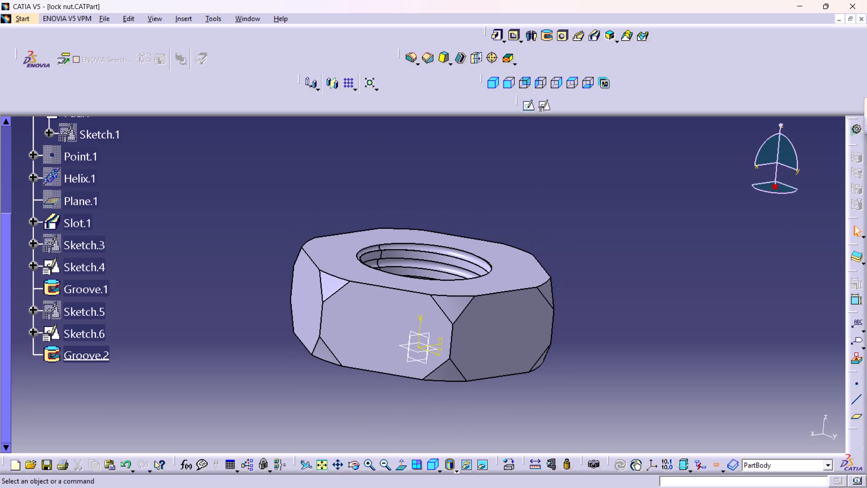
{"action": "middle_click_drag", "start_coordinate": [492, 368], "coordinate": [497, 337]}
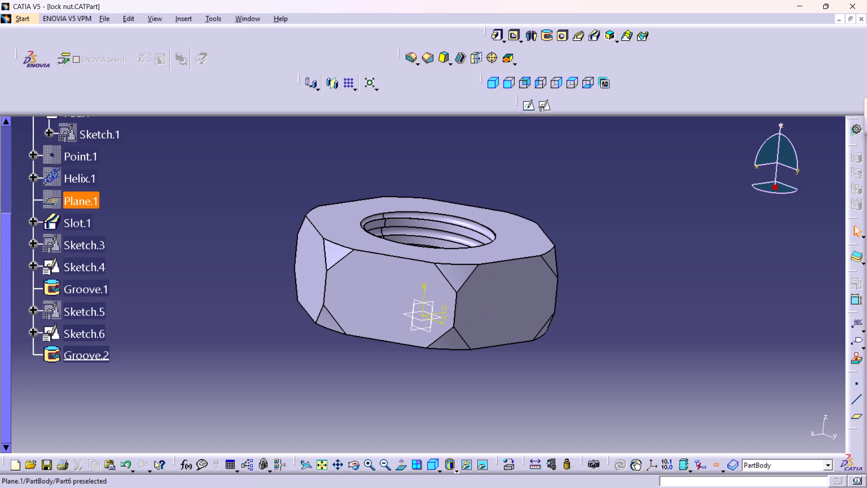
Edit Sketch.3, the top chamfer triangle, setting both its horizontal and vertical leg dimensions to 2 mm.
{"action": "scroll", "coordinate": [95, 186], "scroll_direction": "up", "scroll_amount": 2}
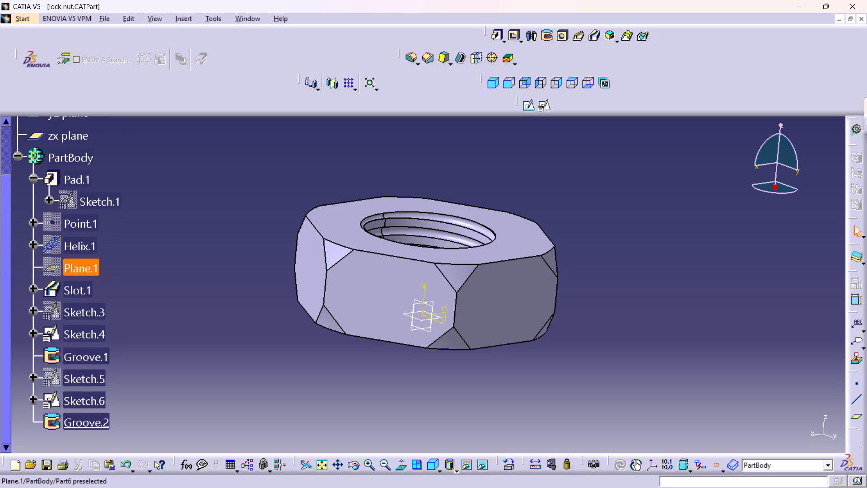
{"action": "left_click", "coordinate": [32, 282]}
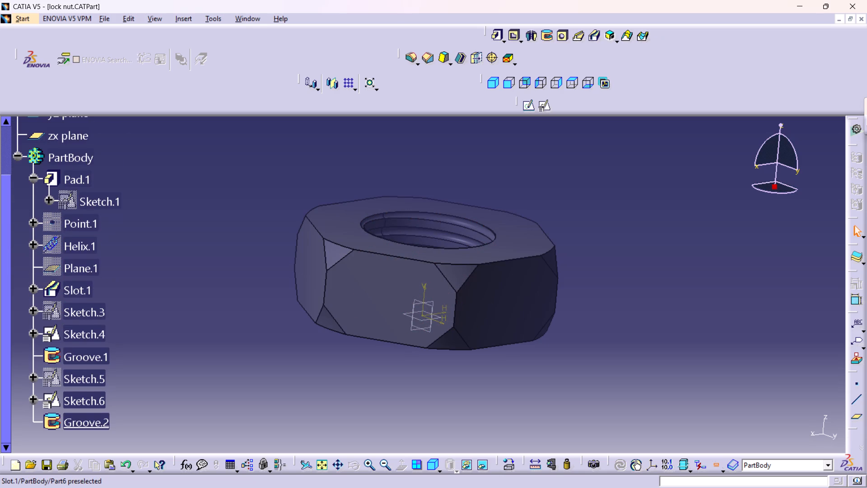
{"action": "left_click", "coordinate": [33, 270]}
{"action": "left_click", "coordinate": [33, 286]}
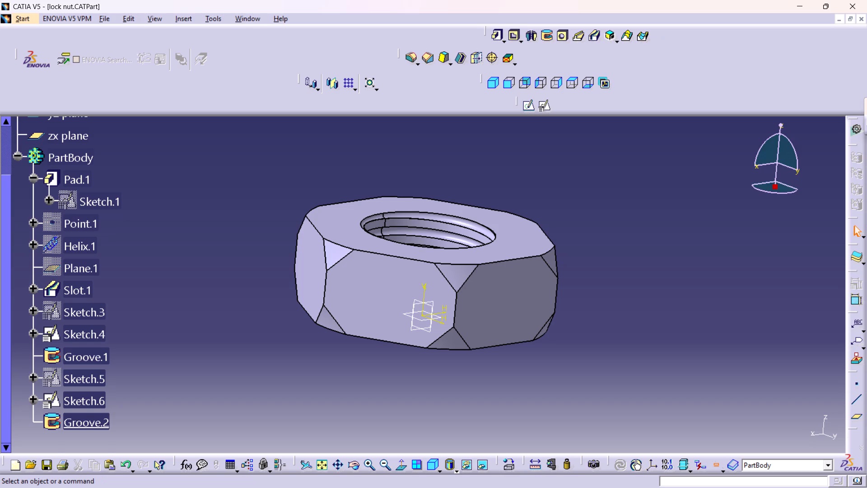
{"action": "double_click", "coordinate": [79, 310]}
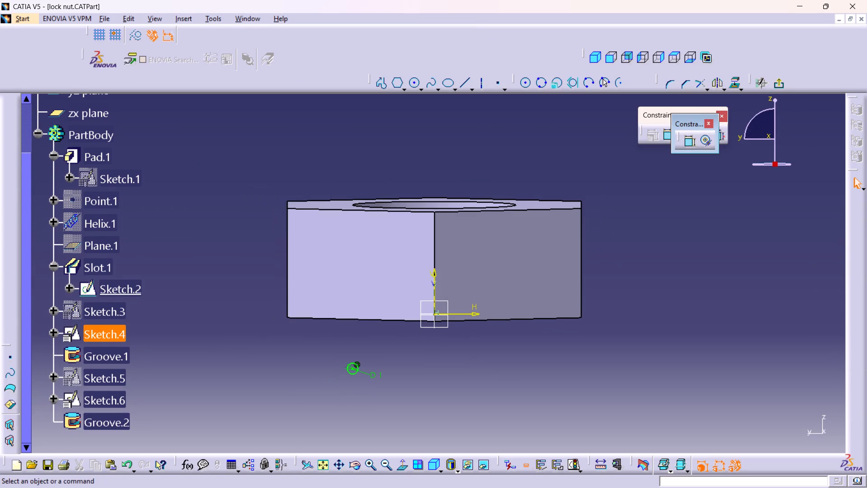
{"action": "double_click", "coordinate": [109, 314]}
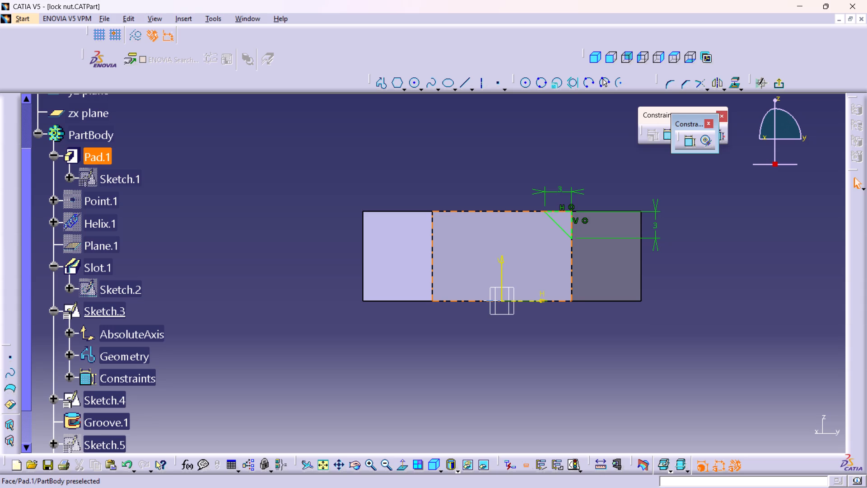
{"action": "double_click", "coordinate": [560, 189]}
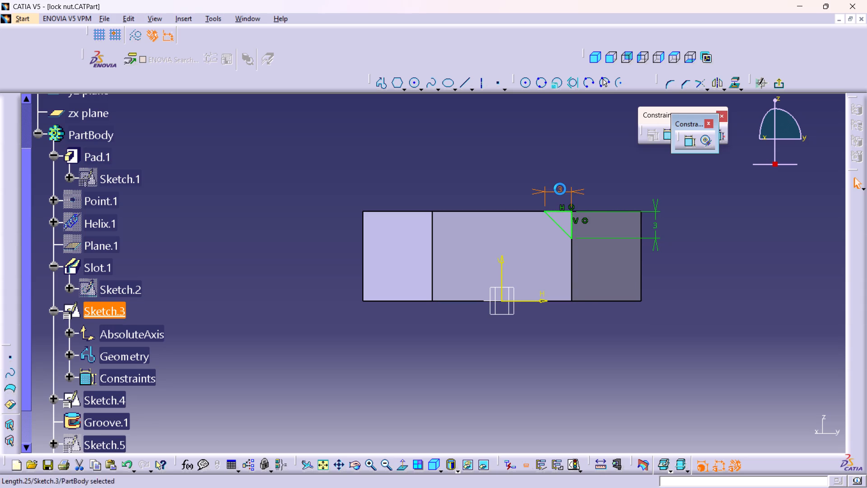
{"action": "key", "text": "2"}
{"action": "key", "text": "Return"}
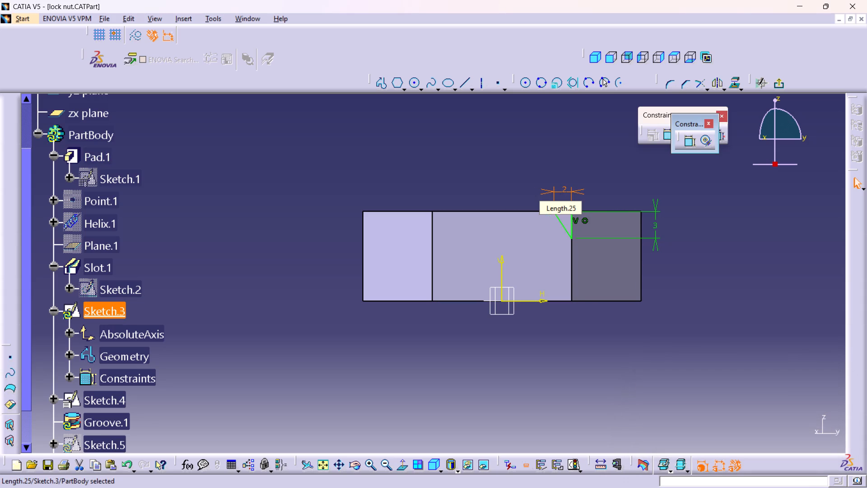
{"action": "double_click", "coordinate": [654, 228]}
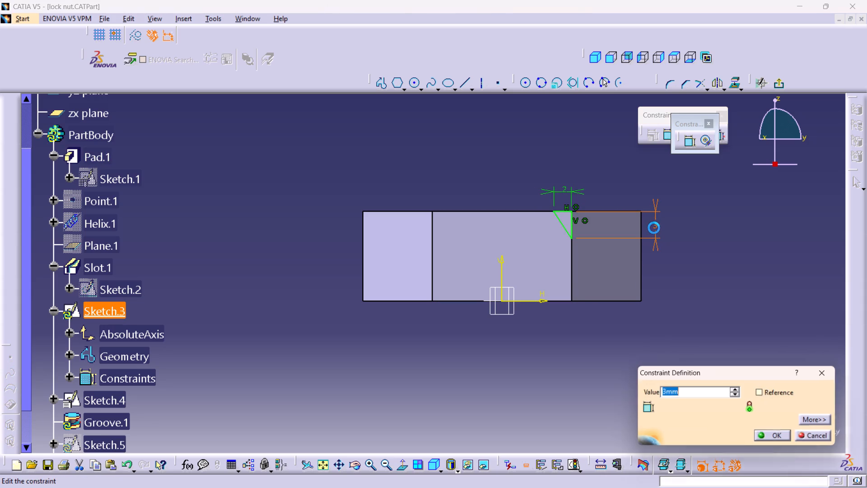
{"action": "key", "text": "2"}
{"action": "key", "text": "Return"}
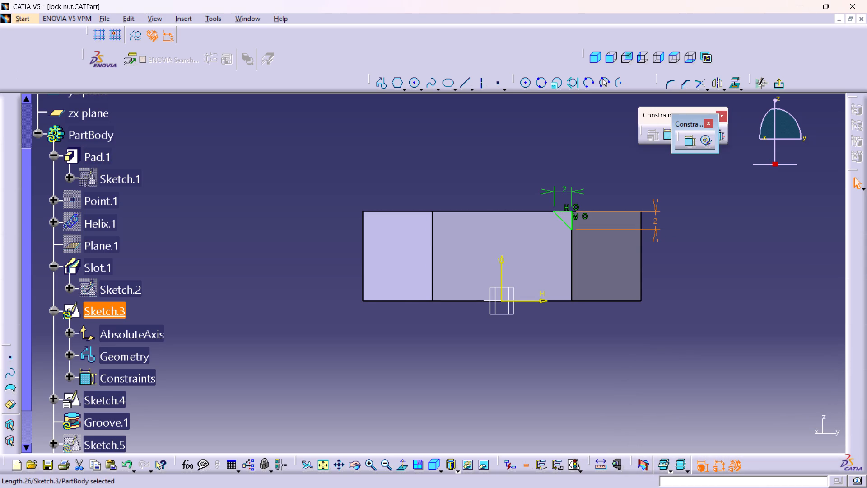
Edit Sketch.5, the bottom chamfer triangle, setting both leg dimensions to 2 mm, and exit the sketcher.
{"action": "scroll", "coordinate": [116, 328], "scroll_direction": "down", "scroll_amount": 2}
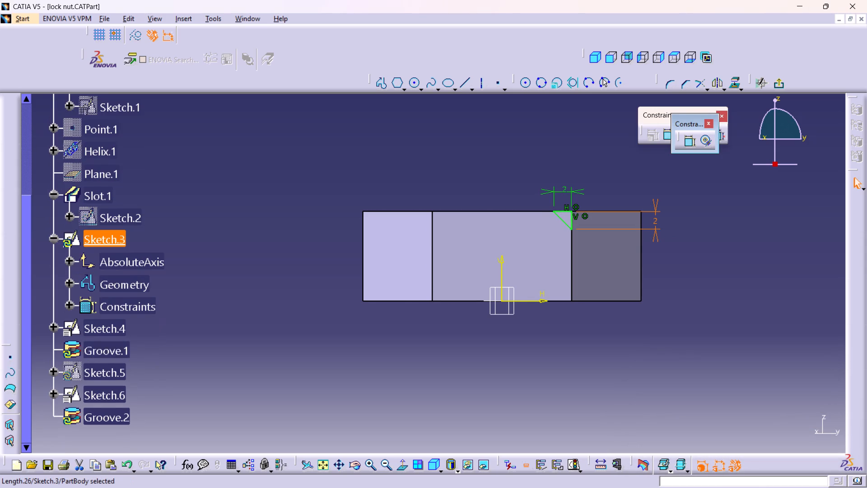
{"action": "double_click", "coordinate": [103, 328]}
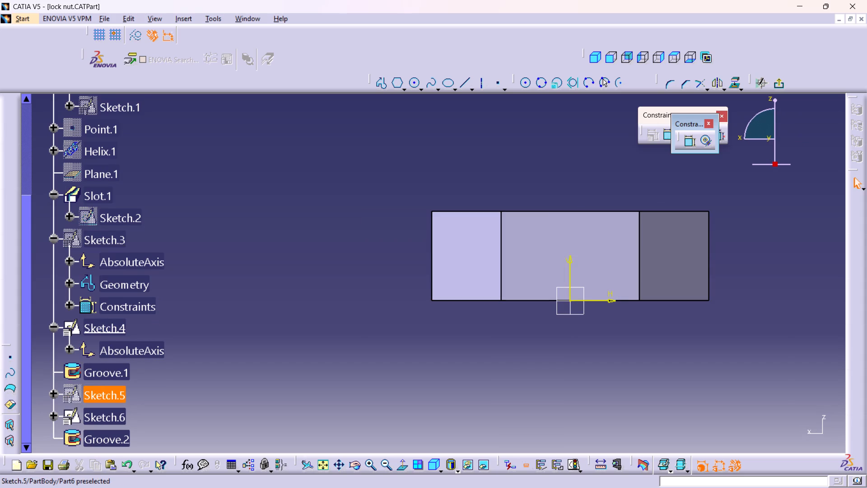
{"action": "double_click", "coordinate": [107, 394]}
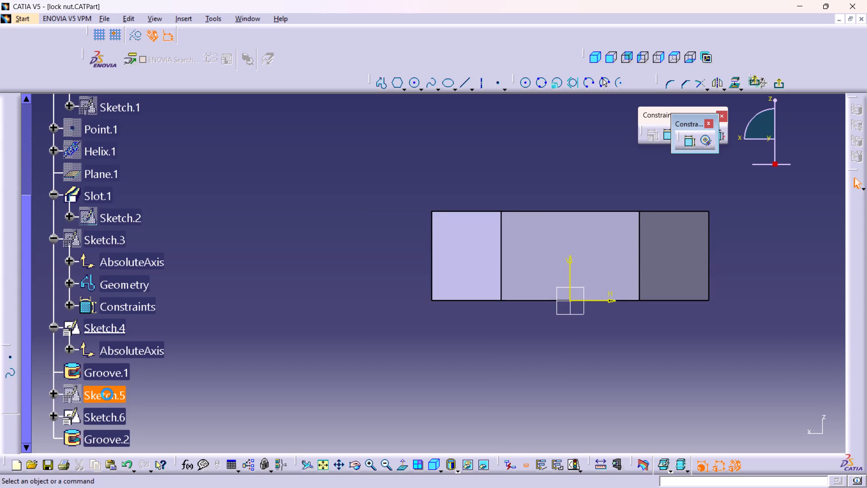
{"action": "middle_click_drag", "start_coordinate": [217, 315], "coordinate": [357, 299]}
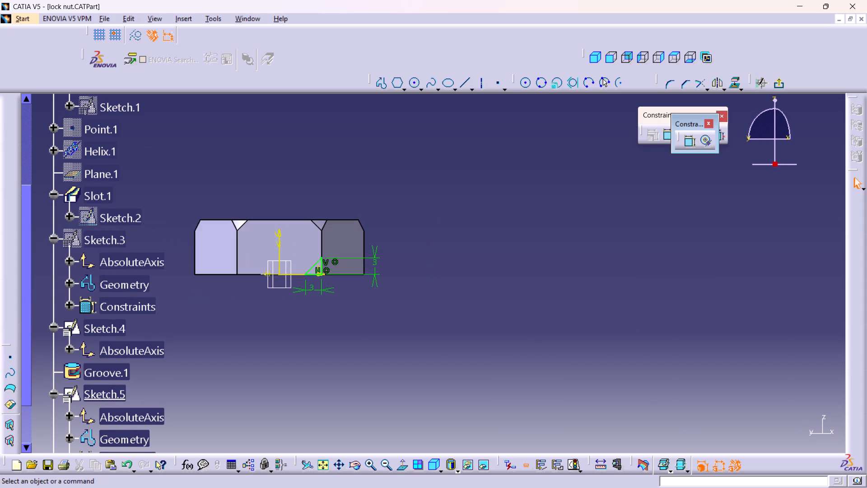
{"action": "double_click", "coordinate": [375, 261]}
{"action": "key", "text": "2"}
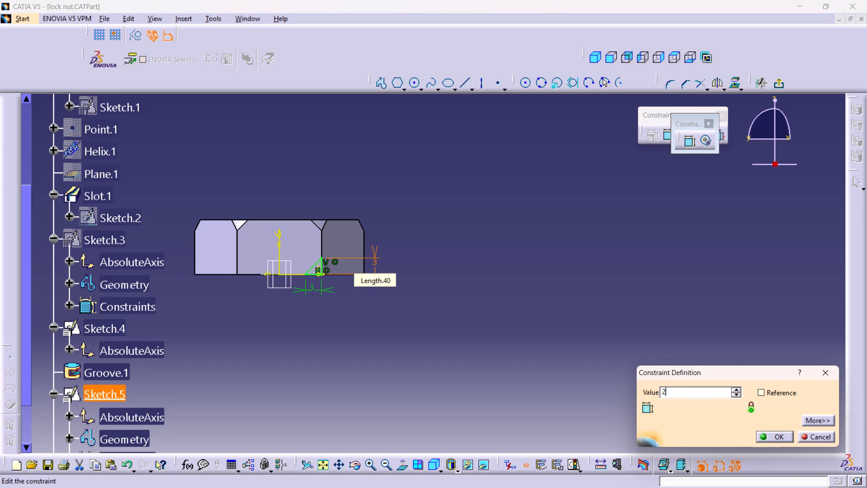
{"action": "double_click", "coordinate": [311, 286]}
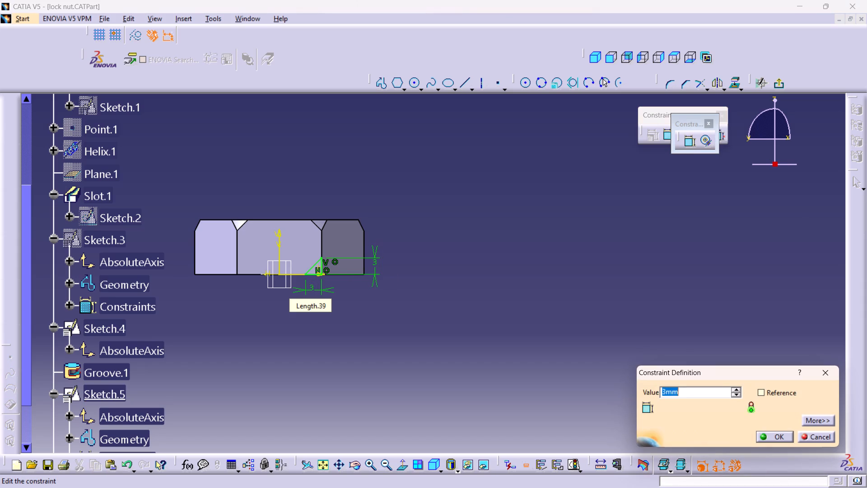
{"action": "key", "text": "2"}
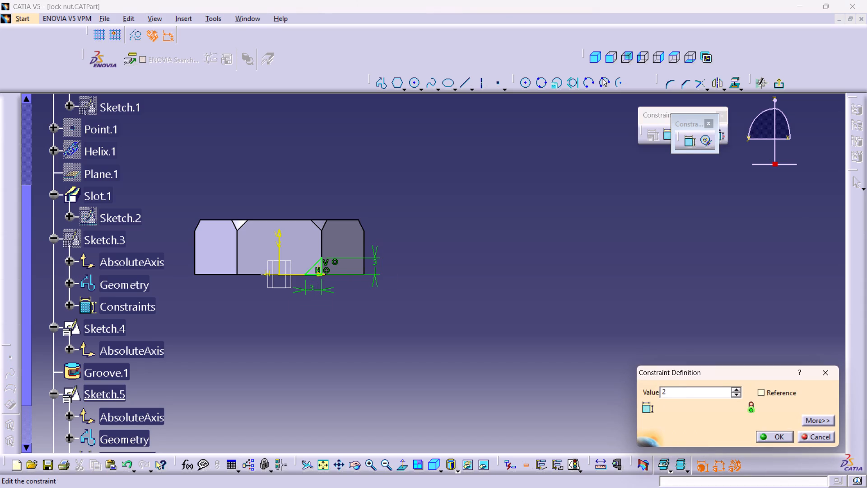
{"action": "left_click", "coordinate": [776, 438]}
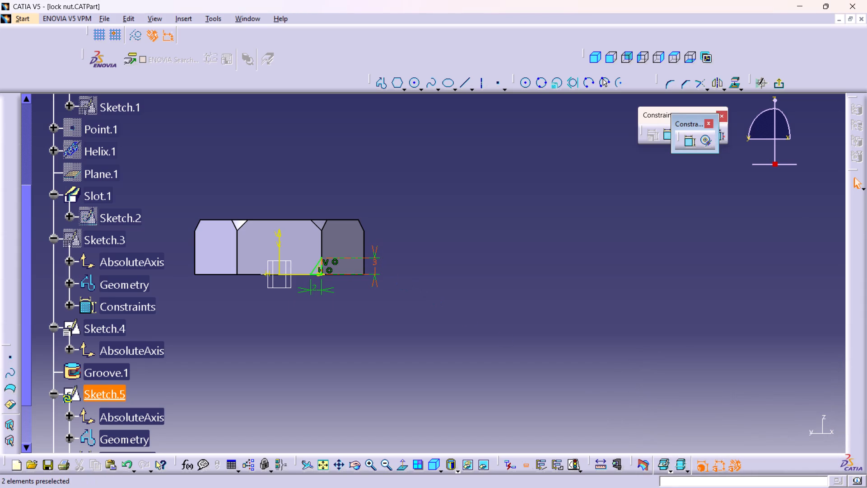
{"action": "double_click", "coordinate": [374, 265]}
{"action": "key", "text": "2"}
{"action": "key", "text": "Return"}
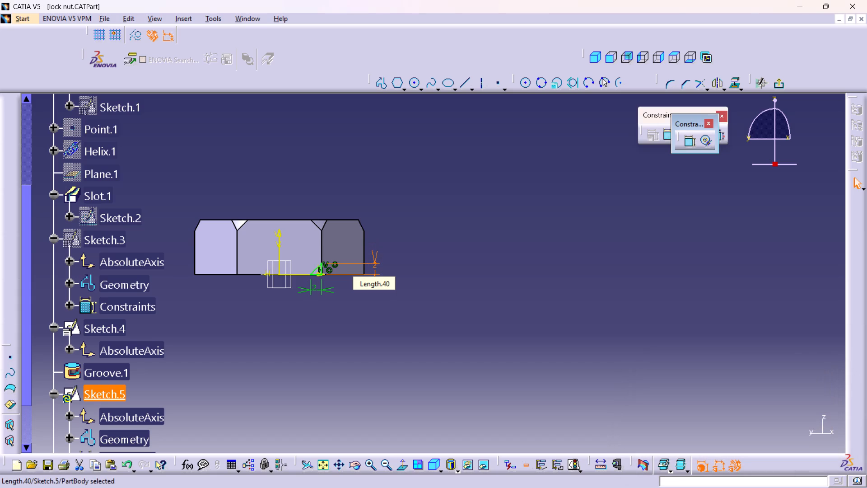
{"action": "left_click", "coordinate": [778, 85]}
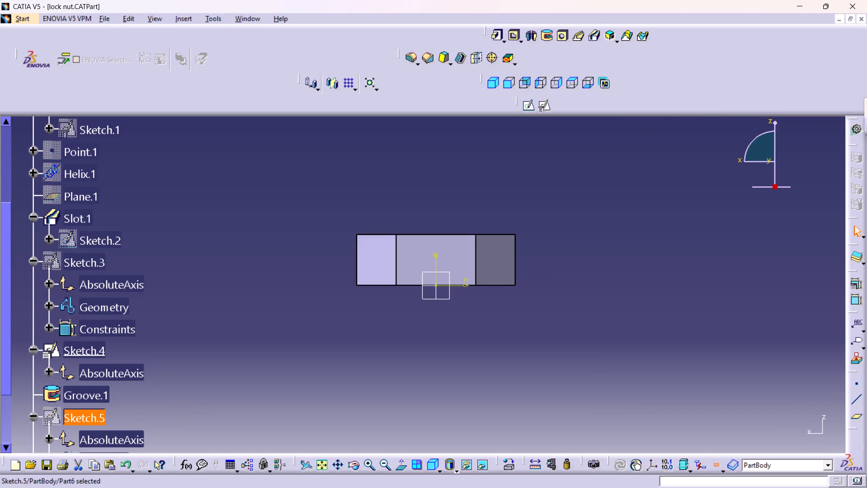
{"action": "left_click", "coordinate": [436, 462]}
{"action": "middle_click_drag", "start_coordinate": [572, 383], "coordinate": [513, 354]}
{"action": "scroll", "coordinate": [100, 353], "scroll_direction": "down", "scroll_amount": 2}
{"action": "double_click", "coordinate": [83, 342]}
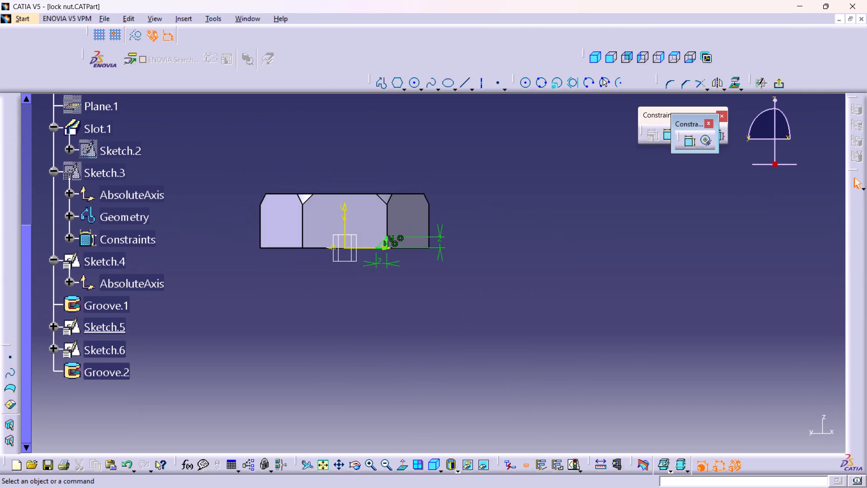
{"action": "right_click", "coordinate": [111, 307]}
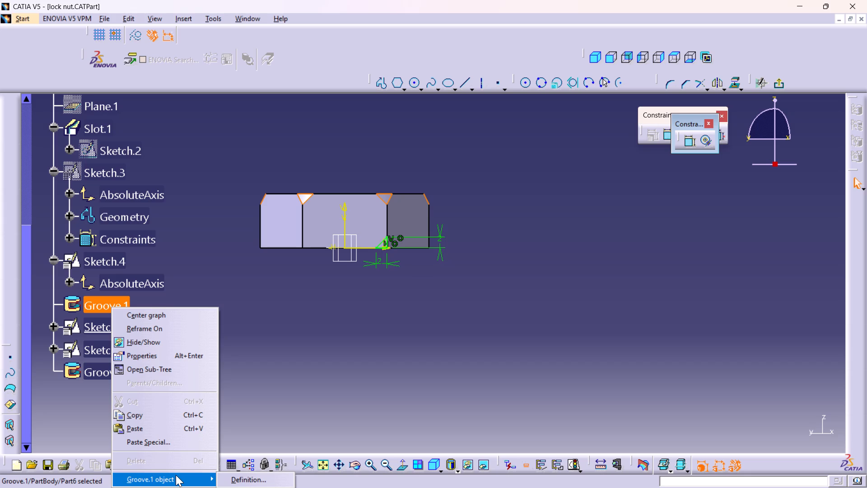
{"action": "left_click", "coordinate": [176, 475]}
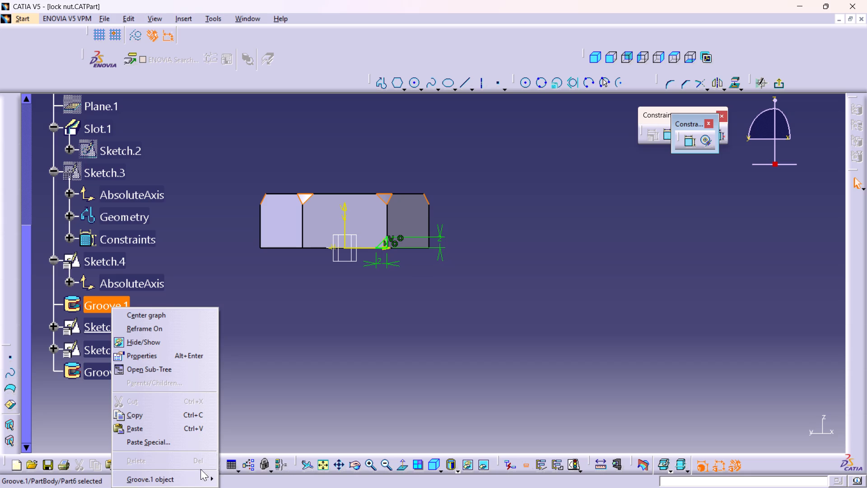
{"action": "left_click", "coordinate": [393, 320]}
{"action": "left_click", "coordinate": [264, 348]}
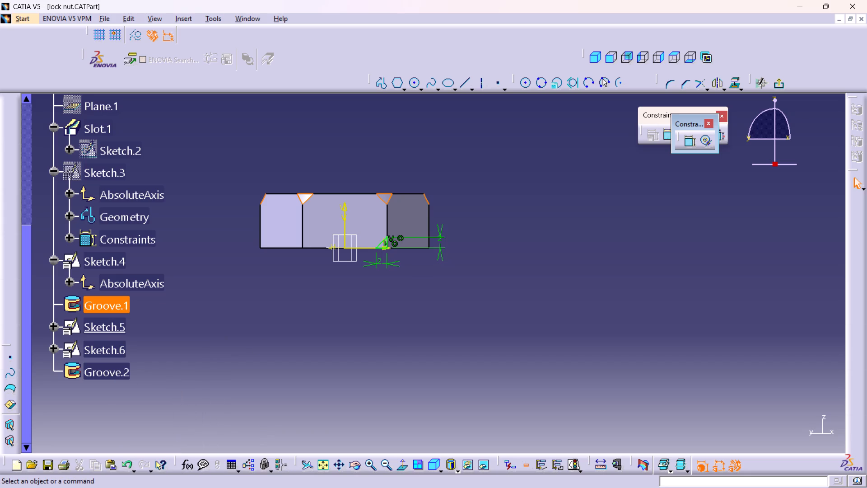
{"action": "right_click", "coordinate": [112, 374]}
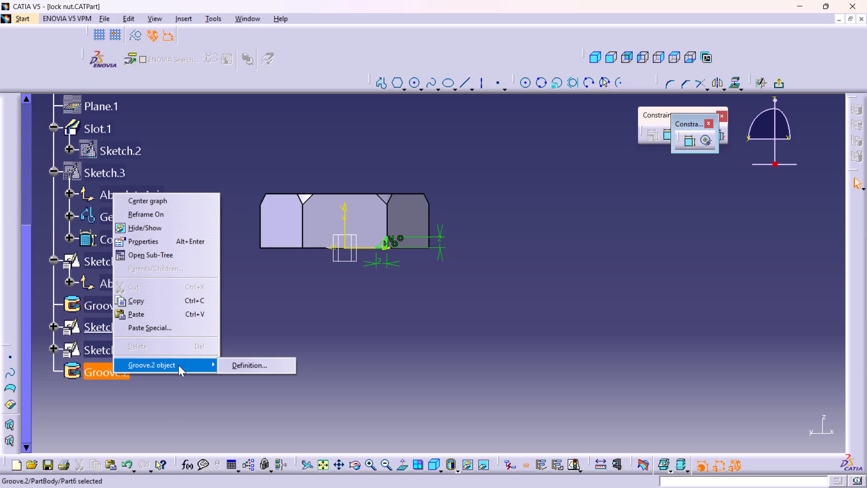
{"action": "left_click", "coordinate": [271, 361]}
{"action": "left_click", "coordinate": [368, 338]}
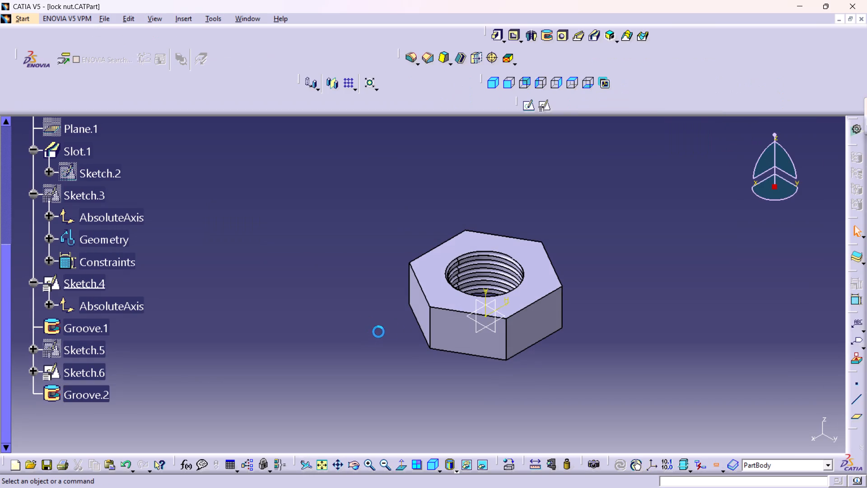
Define Groove.2 as the in-work object so the part includes both corner grooves.
{"action": "right_click", "coordinate": [83, 399]}
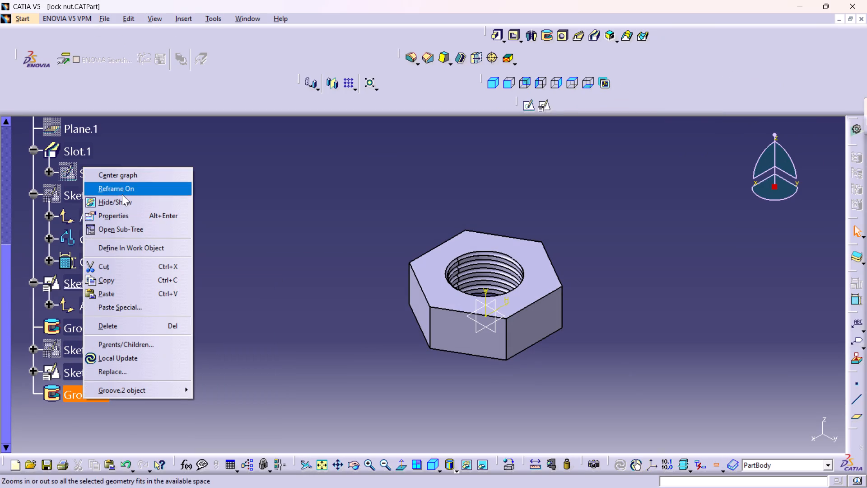
{"action": "left_click", "coordinate": [143, 247]}
{"action": "left_click", "coordinate": [241, 379]}
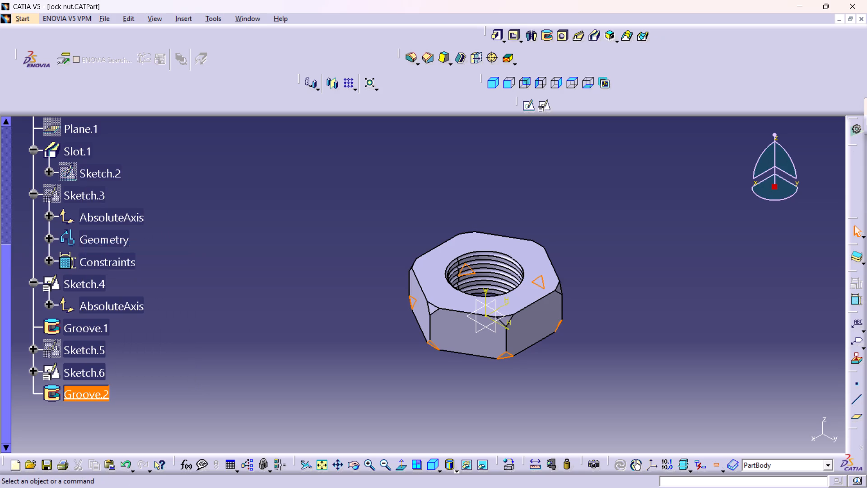
Examine the nut's top and bottom corner chamfers from several angles, including an enlarged isometric view.
{"action": "middle_click_drag", "start_coordinate": [475, 353], "coordinate": [490, 286]}
{"action": "right_click_drag", "start_coordinate": [474, 352], "coordinate": [489, 291]}
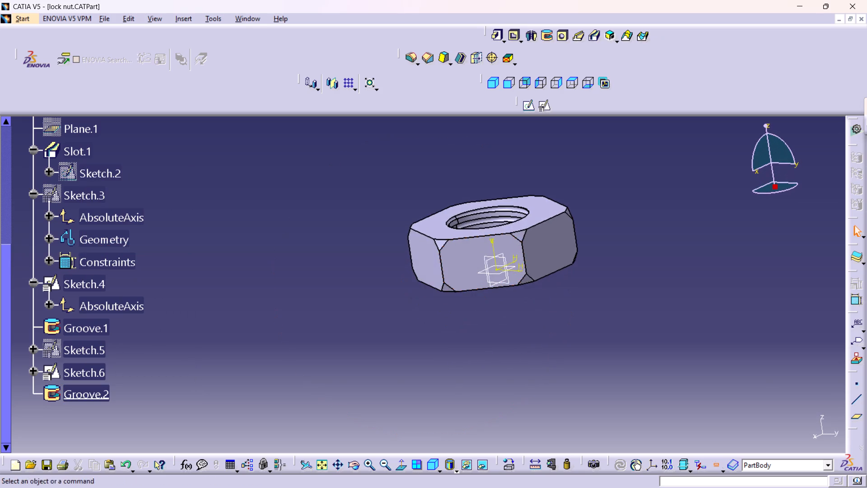
{"action": "middle_click_drag", "start_coordinate": [601, 295], "coordinate": [483, 380]}
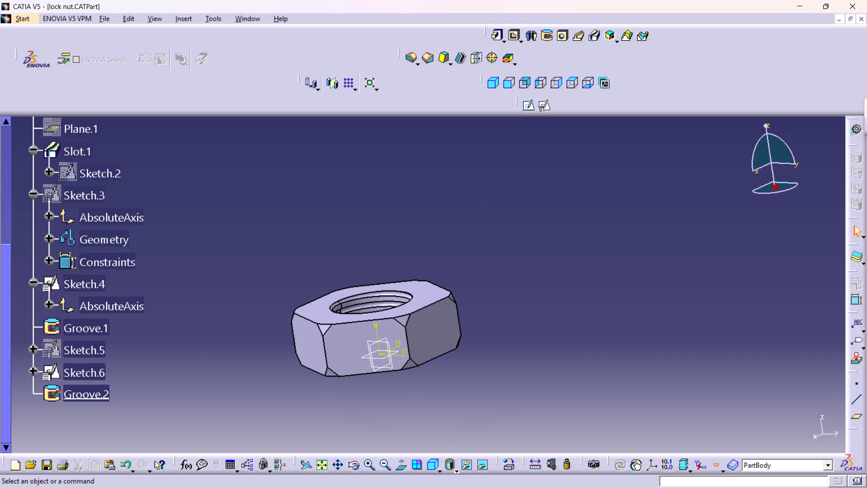
{"action": "left_click", "coordinate": [433, 461]}
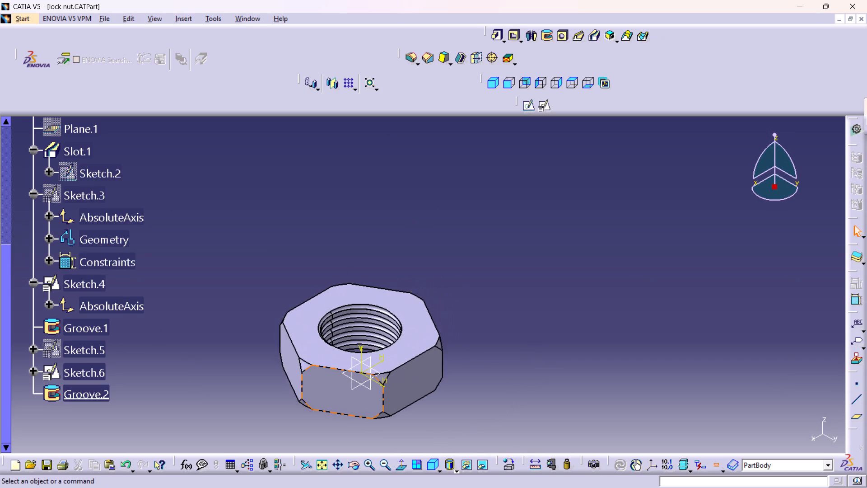
{"action": "middle_click_drag", "start_coordinate": [333, 406], "coordinate": [395, 338]}
{"action": "middle_click_drag", "start_coordinate": [517, 361], "coordinate": [514, 338]}
{"action": "right_click", "coordinate": [517, 361]}
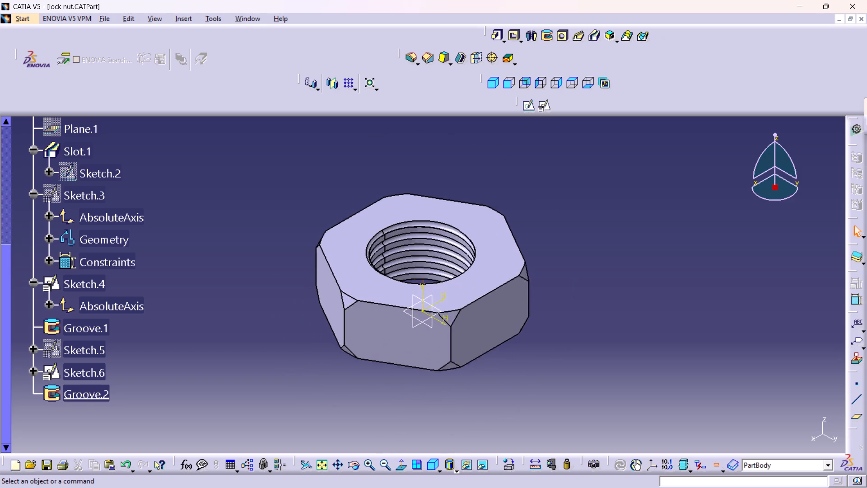
{"action": "middle_click_drag", "start_coordinate": [514, 338], "coordinate": [514, 310]}
{"action": "middle_click_drag", "start_coordinate": [554, 394], "coordinate": [559, 410]}
{"action": "right_click", "coordinate": [554, 394]}
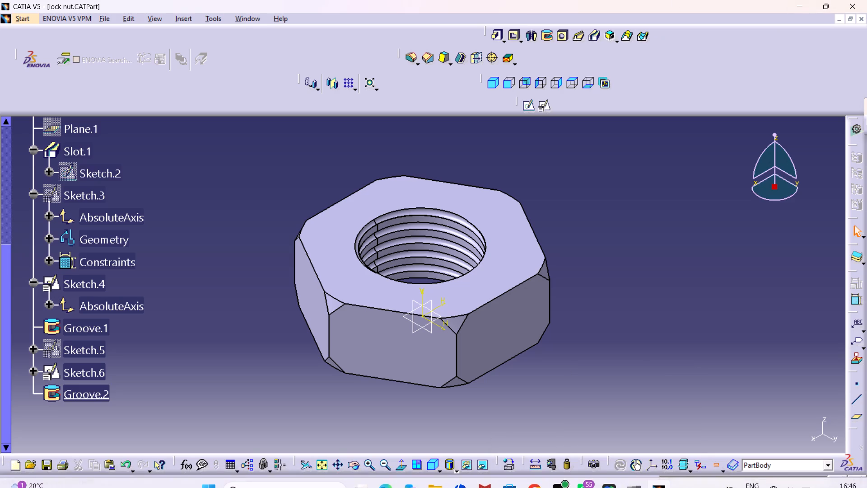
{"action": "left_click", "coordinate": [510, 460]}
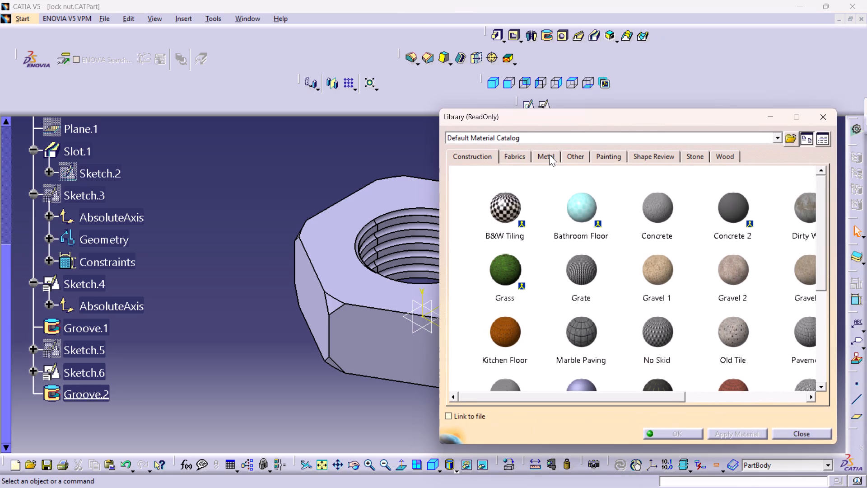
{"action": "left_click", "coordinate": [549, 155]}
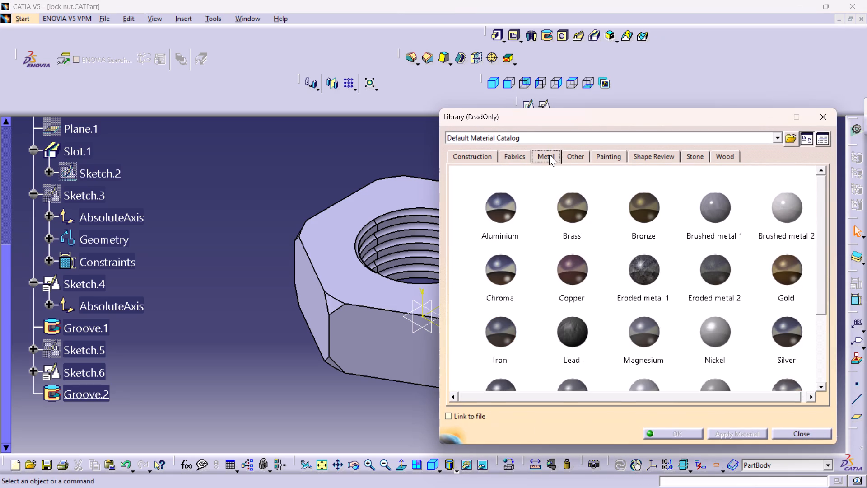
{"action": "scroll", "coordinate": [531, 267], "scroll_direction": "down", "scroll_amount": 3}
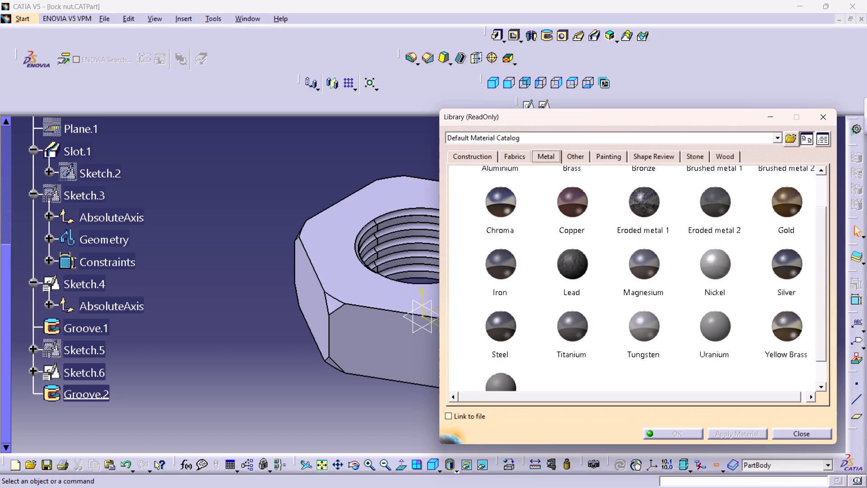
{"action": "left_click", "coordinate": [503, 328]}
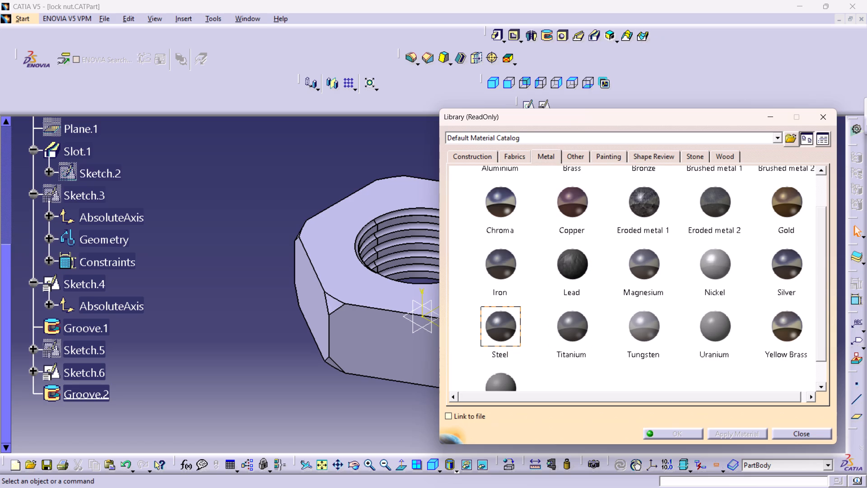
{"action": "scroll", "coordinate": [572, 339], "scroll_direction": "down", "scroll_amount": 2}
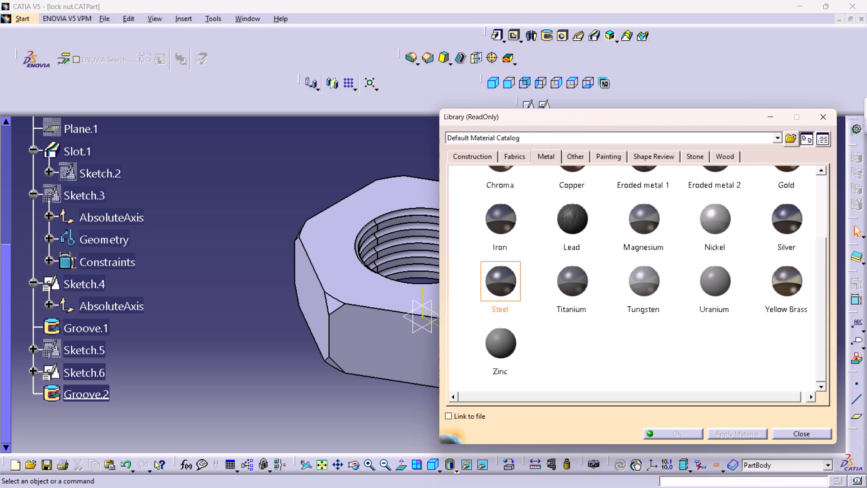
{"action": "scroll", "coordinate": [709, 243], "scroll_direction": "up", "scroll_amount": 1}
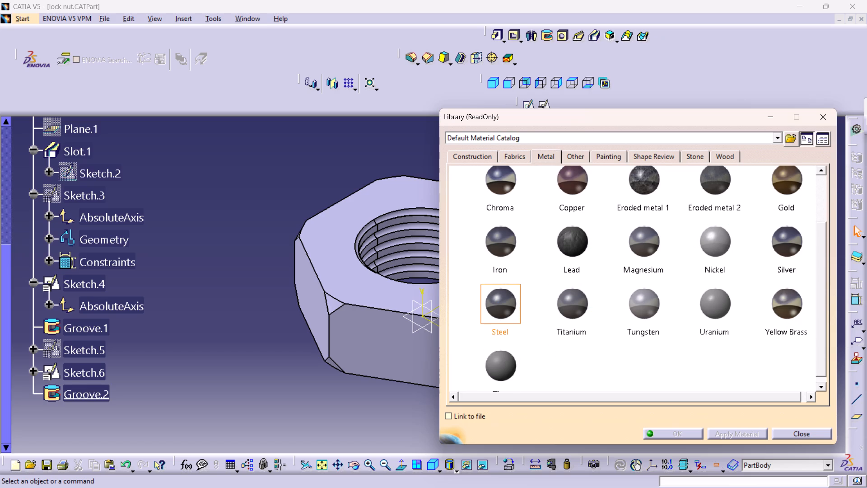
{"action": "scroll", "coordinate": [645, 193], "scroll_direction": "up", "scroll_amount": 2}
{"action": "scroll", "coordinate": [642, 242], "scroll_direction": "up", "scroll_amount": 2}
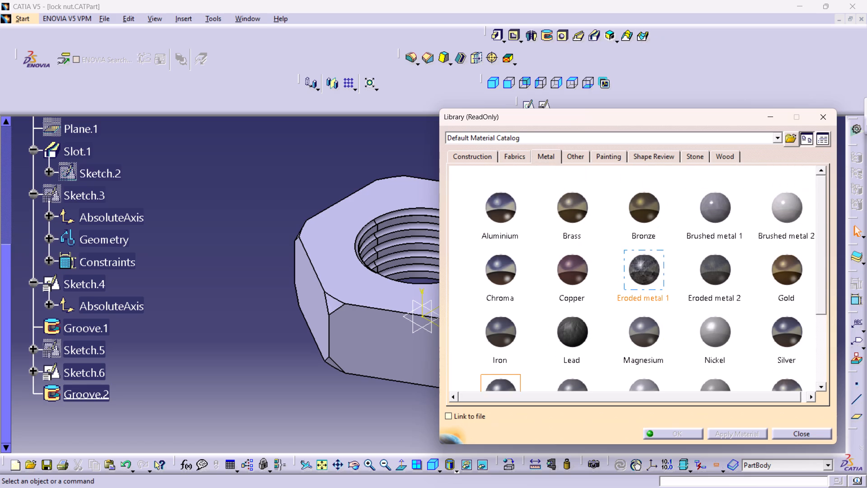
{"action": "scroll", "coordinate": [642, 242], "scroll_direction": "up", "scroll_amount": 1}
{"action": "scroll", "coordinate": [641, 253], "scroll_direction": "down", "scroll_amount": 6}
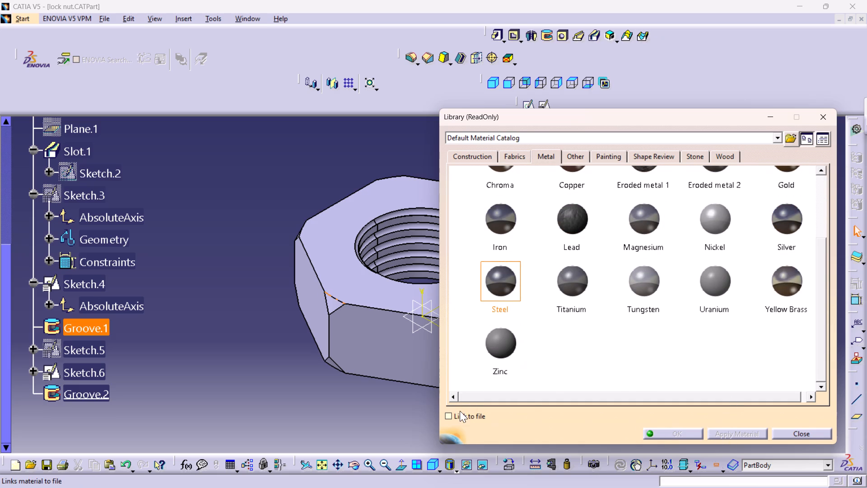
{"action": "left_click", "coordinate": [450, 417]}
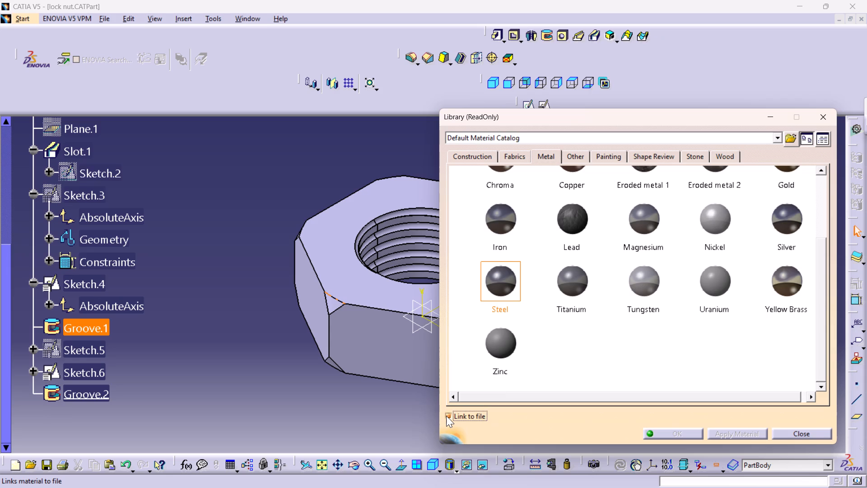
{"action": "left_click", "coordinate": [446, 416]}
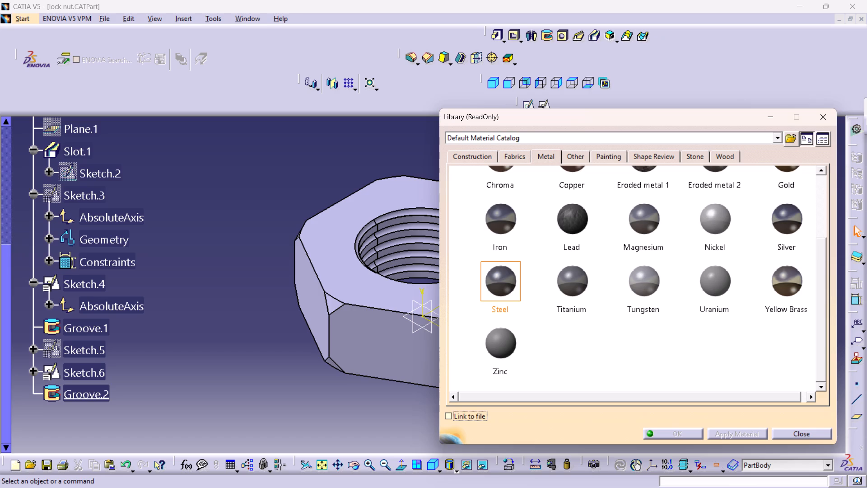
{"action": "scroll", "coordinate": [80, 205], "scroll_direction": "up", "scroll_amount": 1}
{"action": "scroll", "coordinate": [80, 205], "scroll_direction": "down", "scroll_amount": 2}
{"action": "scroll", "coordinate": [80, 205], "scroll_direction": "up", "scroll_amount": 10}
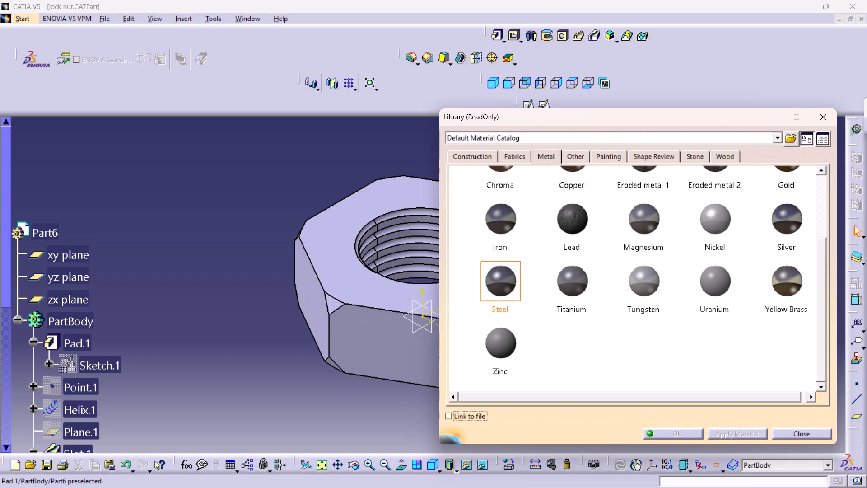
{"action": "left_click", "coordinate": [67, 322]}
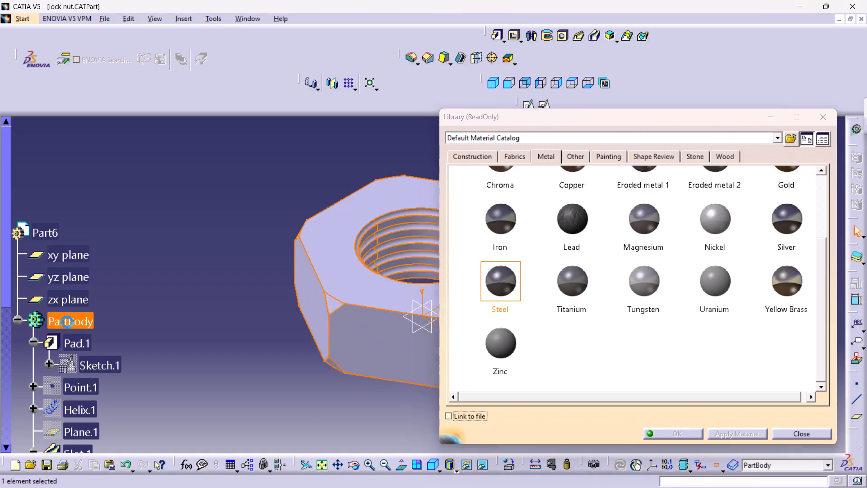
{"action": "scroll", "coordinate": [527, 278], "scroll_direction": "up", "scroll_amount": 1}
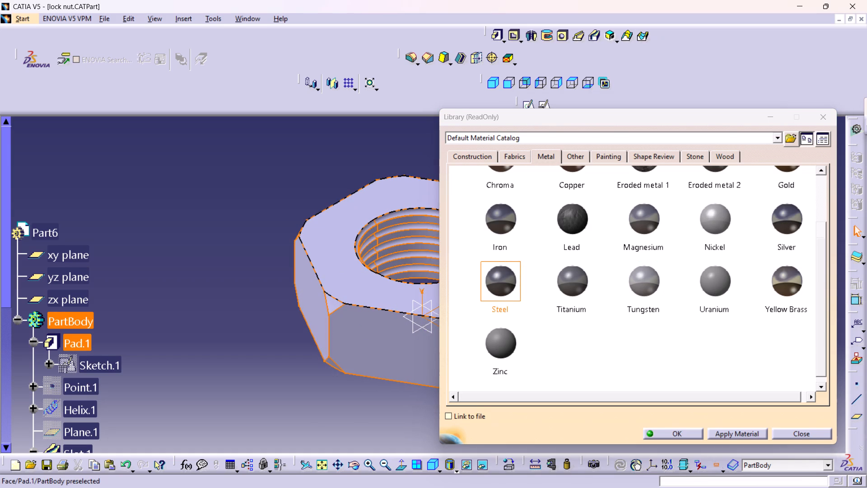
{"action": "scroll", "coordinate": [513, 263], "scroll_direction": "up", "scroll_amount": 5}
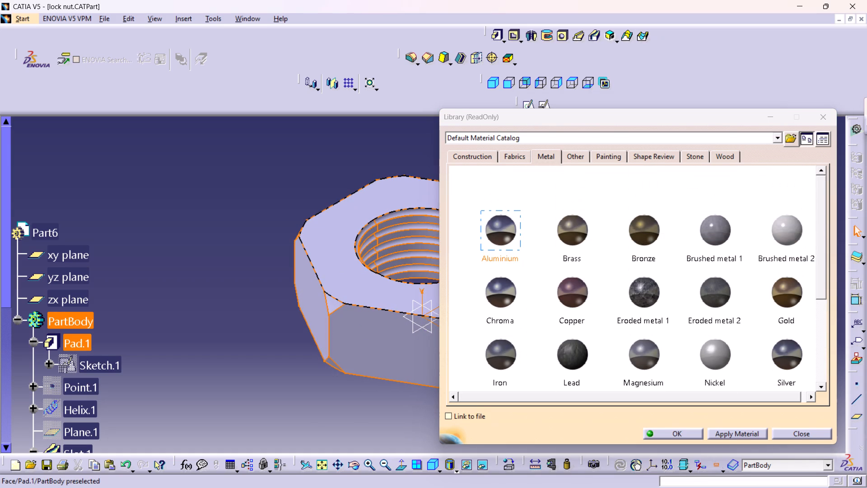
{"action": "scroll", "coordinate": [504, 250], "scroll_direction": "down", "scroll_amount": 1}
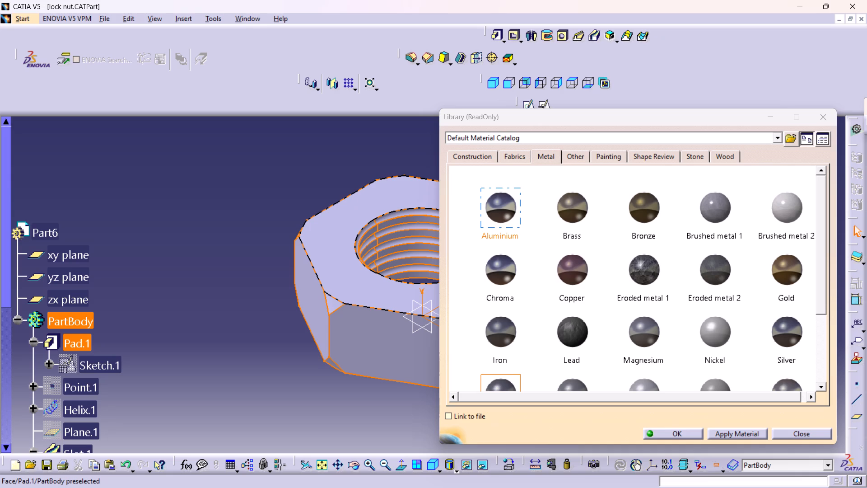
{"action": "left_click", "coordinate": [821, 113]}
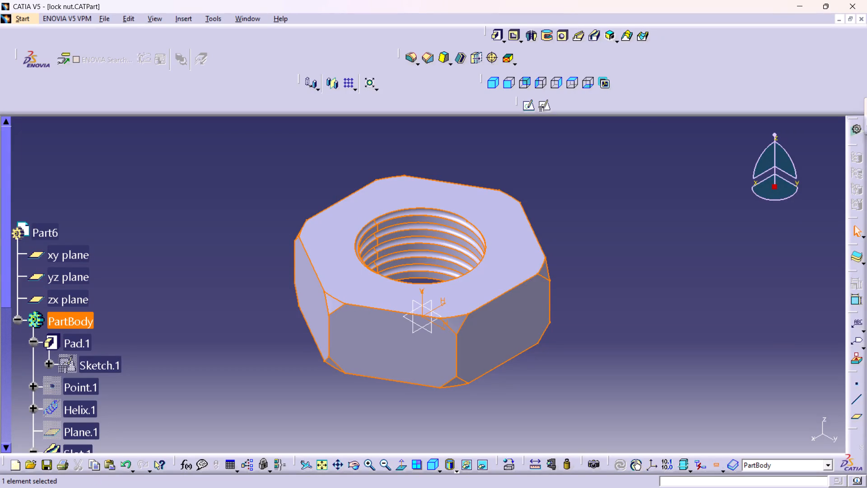
Apply the Steel material from the Metal family of the Default Material Catalog to the PartBody.
{"action": "left_click", "coordinate": [457, 464]}
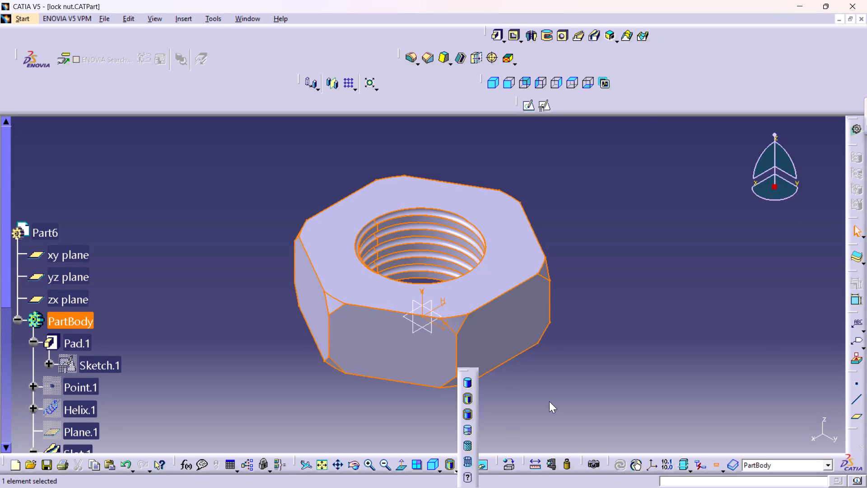
{"action": "left_click", "coordinate": [549, 401]}
{"action": "left_click", "coordinate": [505, 459]}
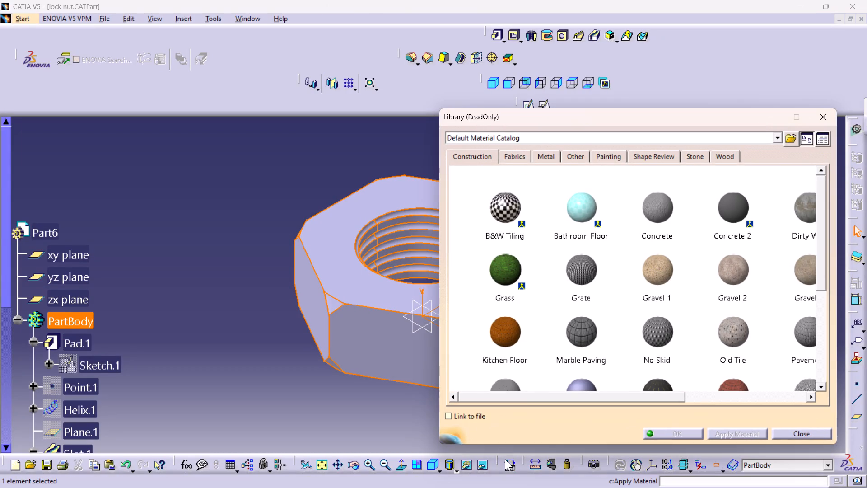
{"action": "left_click", "coordinate": [544, 157]}
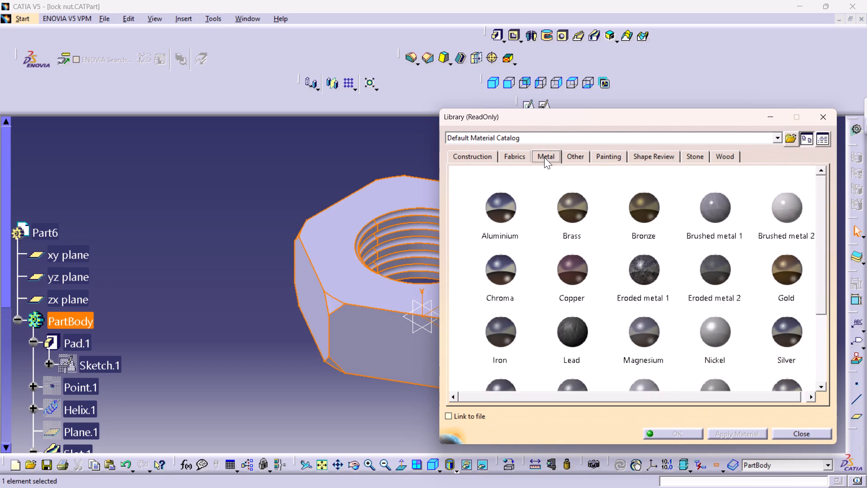
{"action": "scroll", "coordinate": [519, 297], "scroll_direction": "down", "scroll_amount": 1}
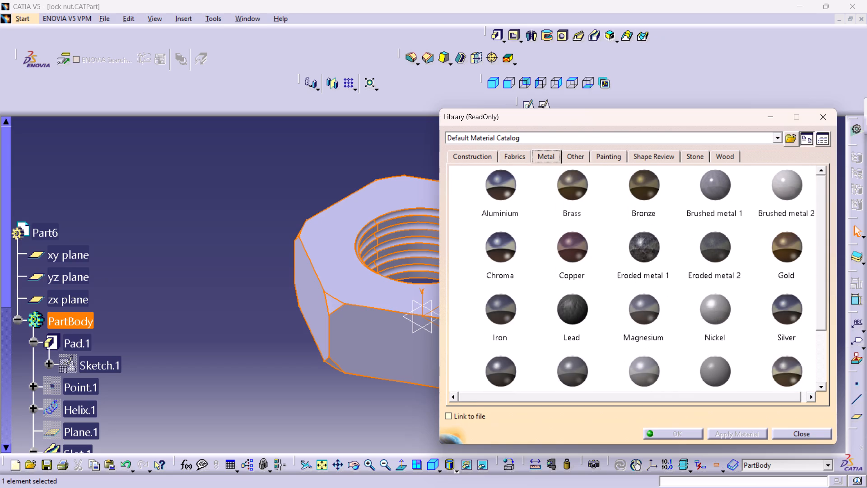
{"action": "scroll", "coordinate": [519, 322], "scroll_direction": "down", "scroll_amount": 2}
{"action": "left_click", "coordinate": [498, 335]}
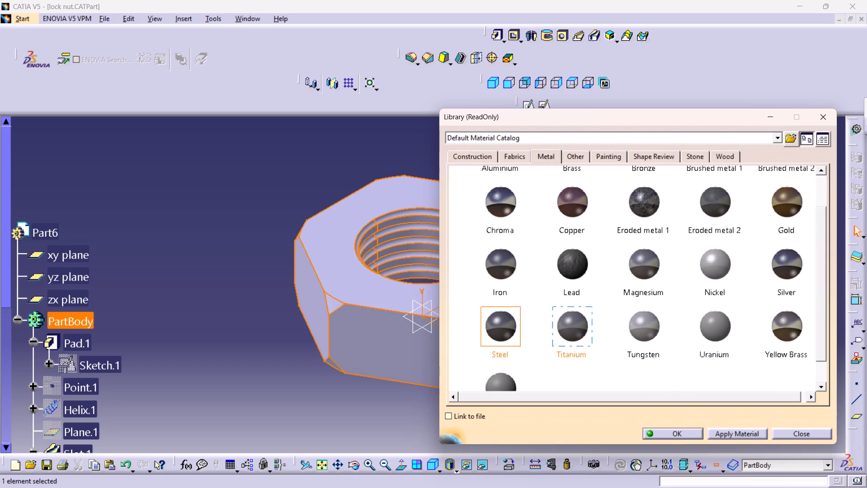
{"action": "left_click", "coordinate": [668, 430]}
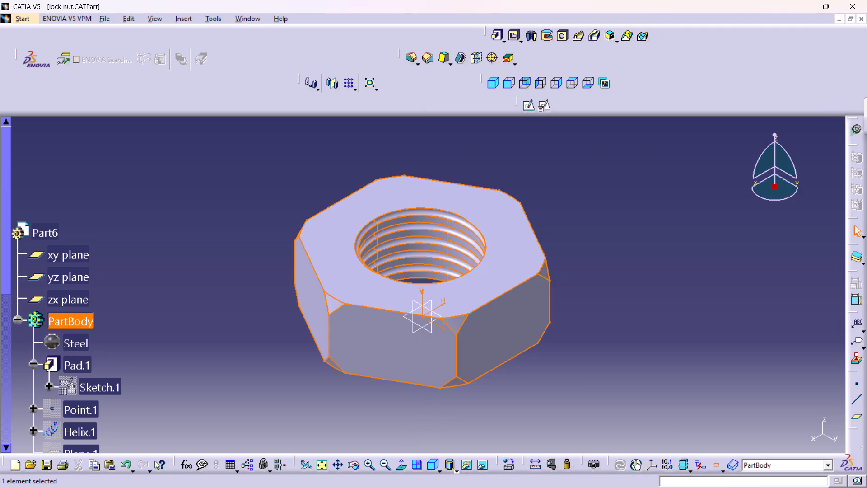
Show the nut with Shading with Edges and Hidden Edges, then Shading with Material, and clear the selection.
{"action": "left_click", "coordinate": [459, 468]}
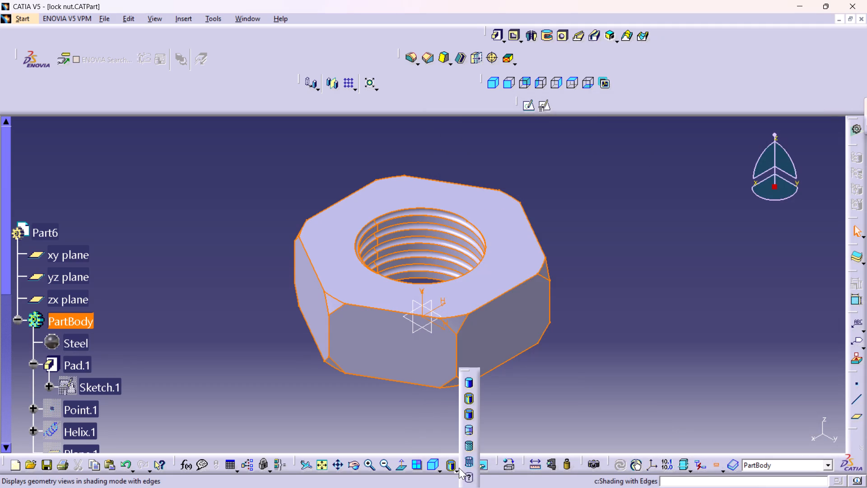
{"action": "left_click", "coordinate": [472, 432]}
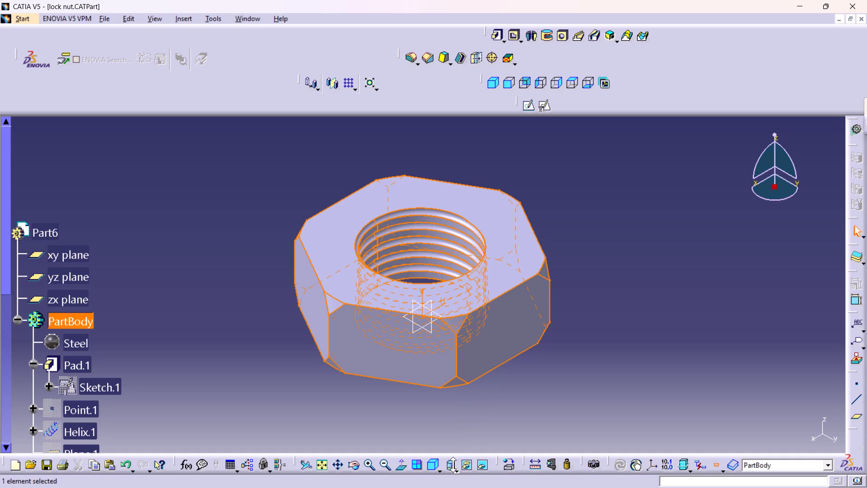
{"action": "left_click", "coordinate": [453, 465]}
{"action": "left_click", "coordinate": [465, 444]}
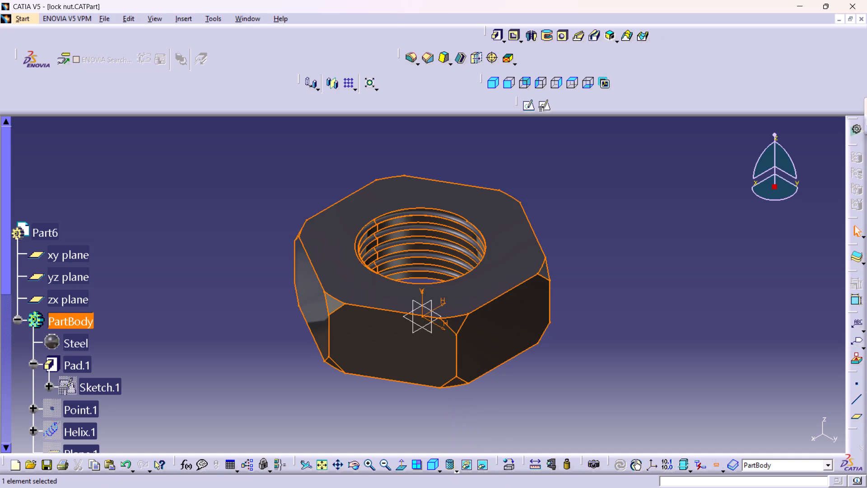
{"action": "left_click", "coordinate": [516, 369]}
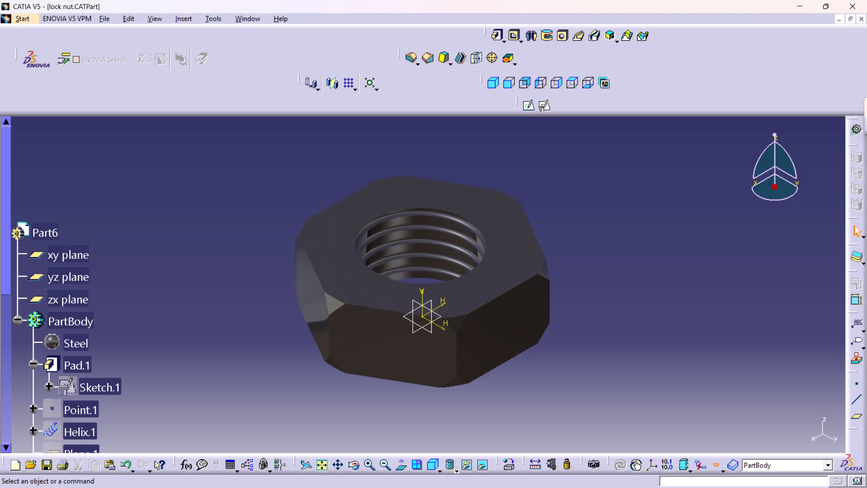
Examine the steel rendering of the nut's threaded hole, faces and corner chamfers up close and as a whole.
{"action": "middle_click_drag", "start_coordinate": [433, 389], "coordinate": [415, 373]}
{"action": "right_click_drag", "start_coordinate": [431, 389], "coordinate": [428, 384]}
{"action": "right_click", "coordinate": [417, 343]}
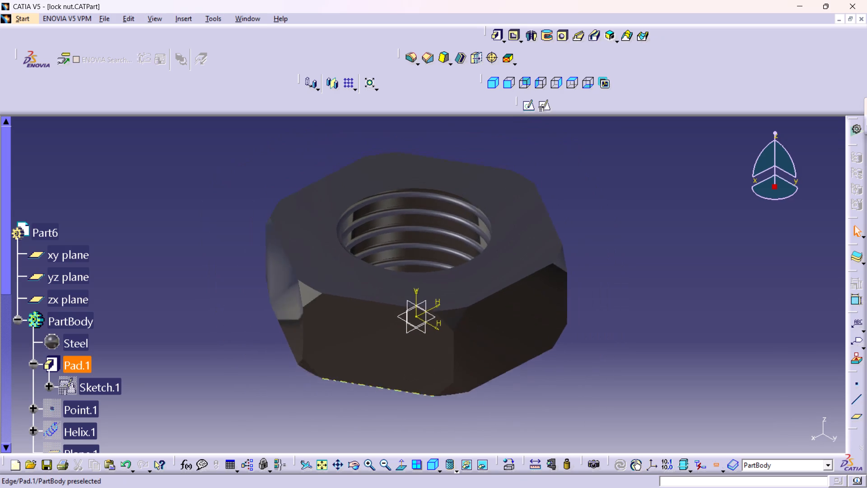
{"action": "middle_click_drag", "start_coordinate": [415, 373], "coordinate": [427, 329]}
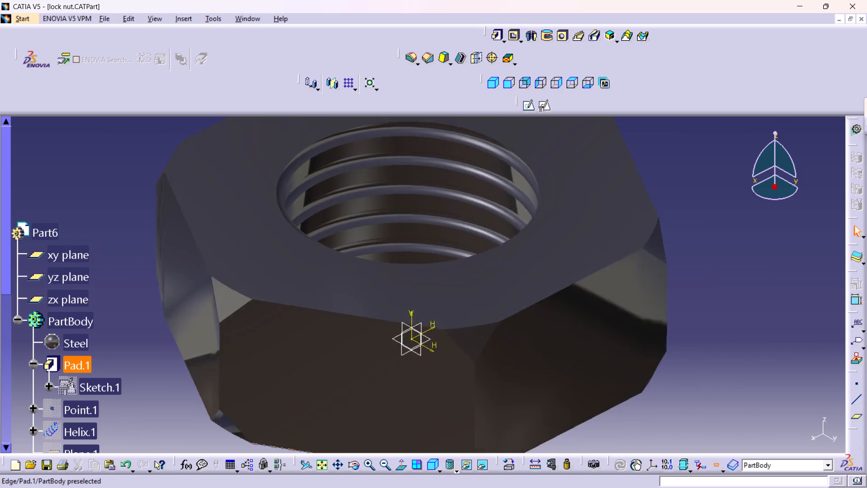
{"action": "middle_click_drag", "start_coordinate": [427, 329], "coordinate": [421, 277]}
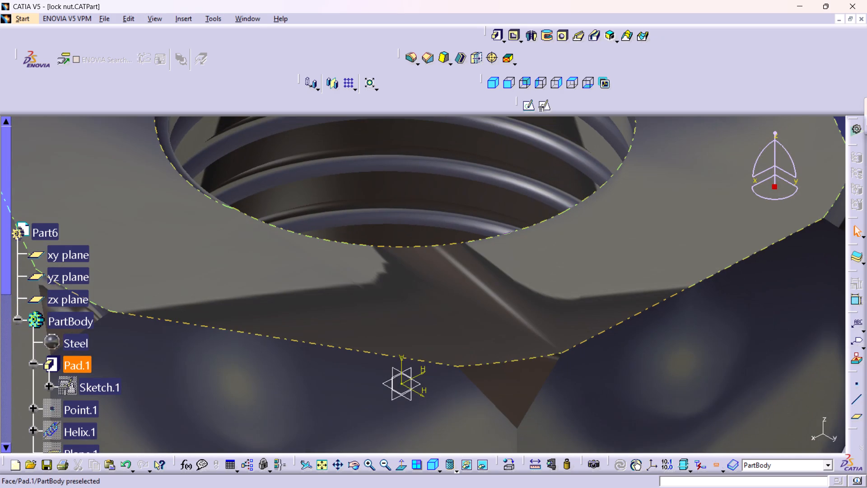
{"action": "middle_click_drag", "start_coordinate": [435, 271], "coordinate": [439, 344]}
{"action": "right_click", "coordinate": [435, 271]}
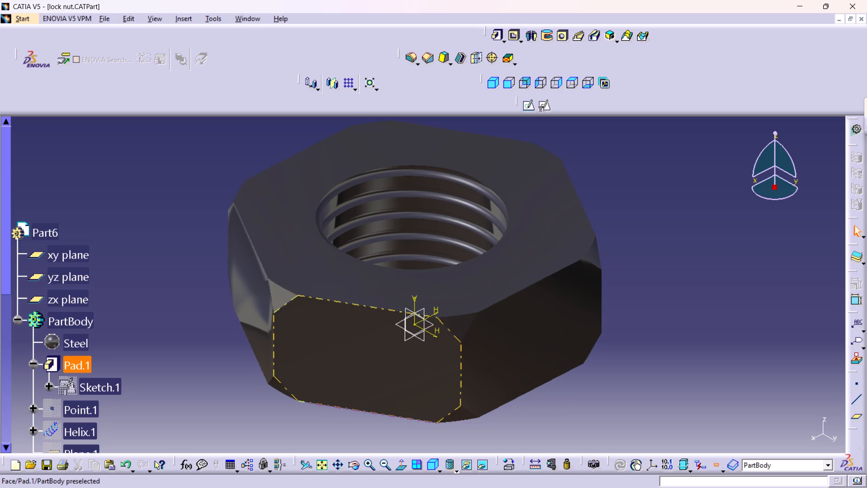
{"action": "middle_click_drag", "start_coordinate": [461, 348], "coordinate": [469, 372]}
{"action": "right_click", "coordinate": [461, 347]}
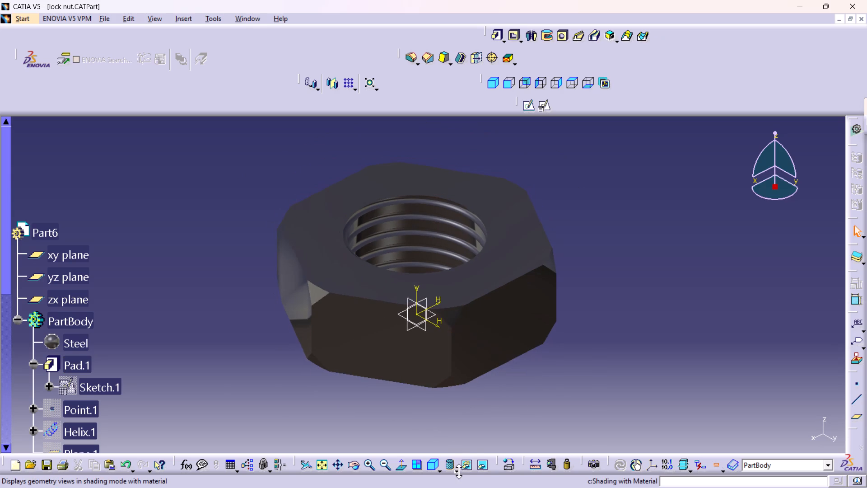
Return the nut's display to Shading with Edges.
{"action": "left_click", "coordinate": [459, 471]}
{"action": "left_click", "coordinate": [474, 396]}
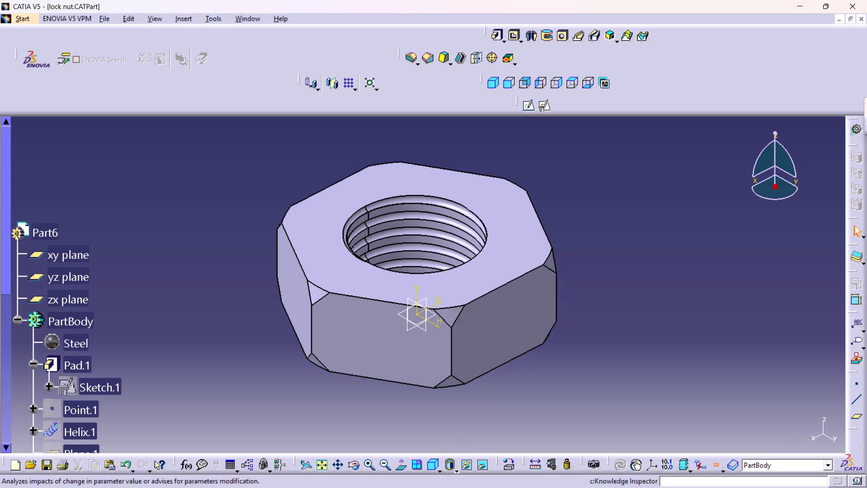
{"action": "middle_click_drag", "start_coordinate": [576, 392], "coordinate": [563, 366]}
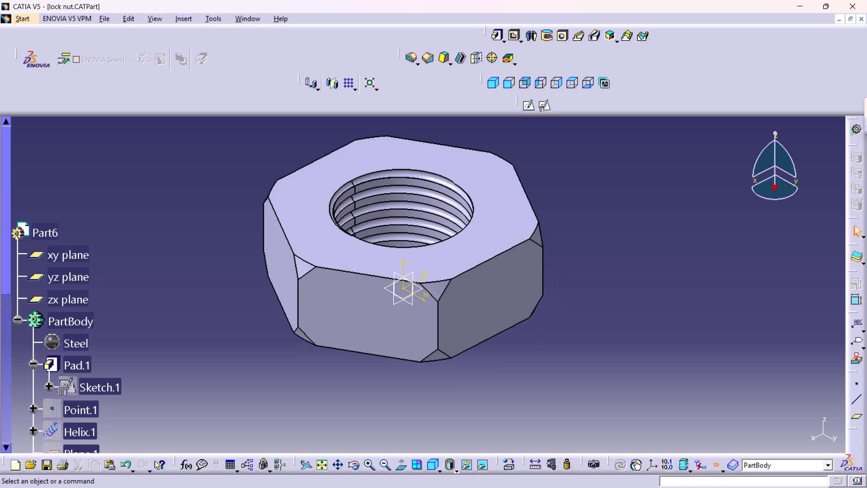
Save the lock nut part.
{"action": "key", "text": "ctrl+s"}
{"action": "key", "text": "ctrl+s"}
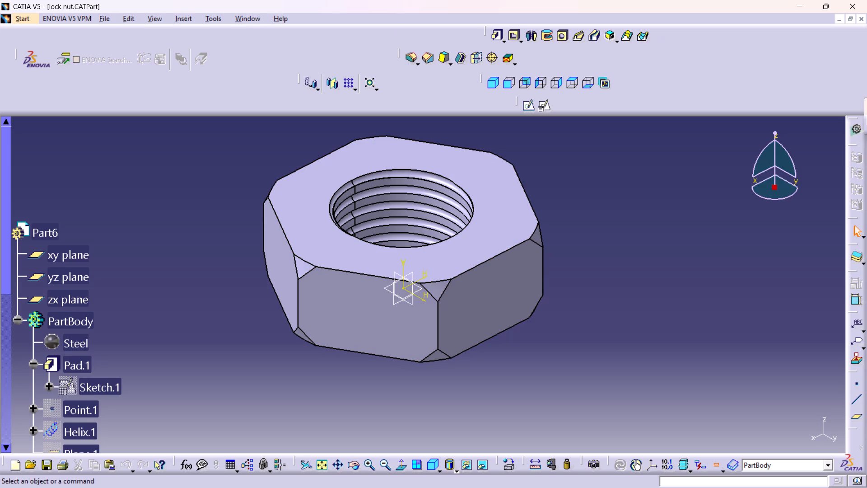
Close the lock nut part.
{"action": "scroll", "coordinate": [37, 254], "scroll_direction": "down", "scroll_amount": 3}
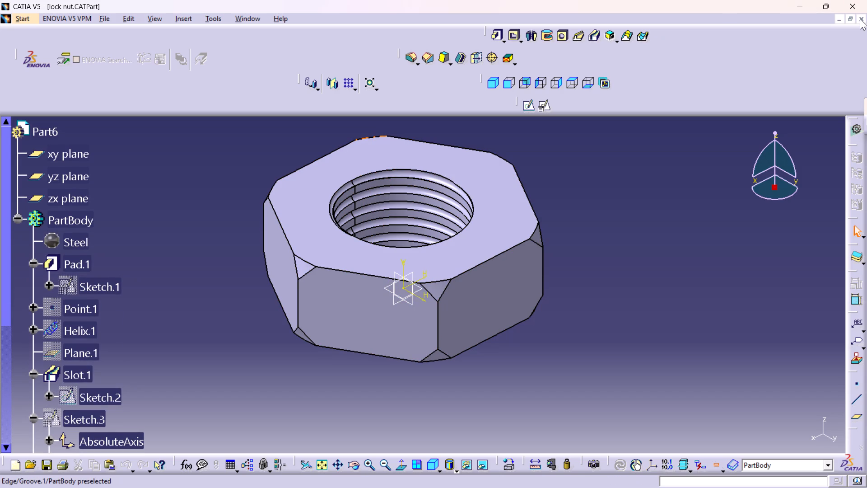
{"action": "left_click", "coordinate": [860, 19]}
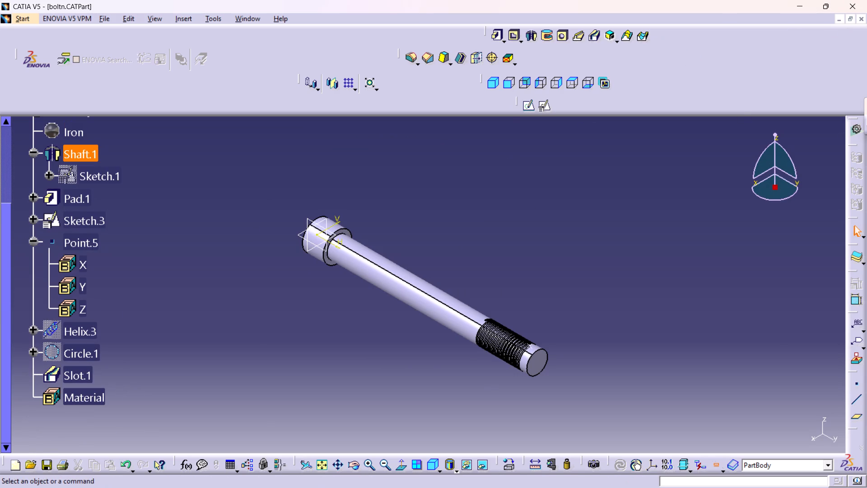
Open the strap 2 part from the CATIA folder.
{"action": "left_click", "coordinate": [27, 464]}
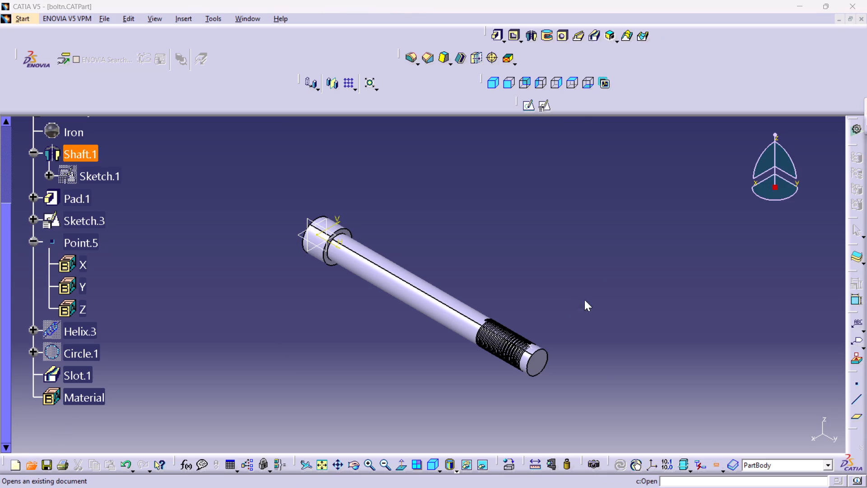
{"action": "scroll", "coordinate": [394, 208], "scroll_direction": "down", "scroll_amount": 6}
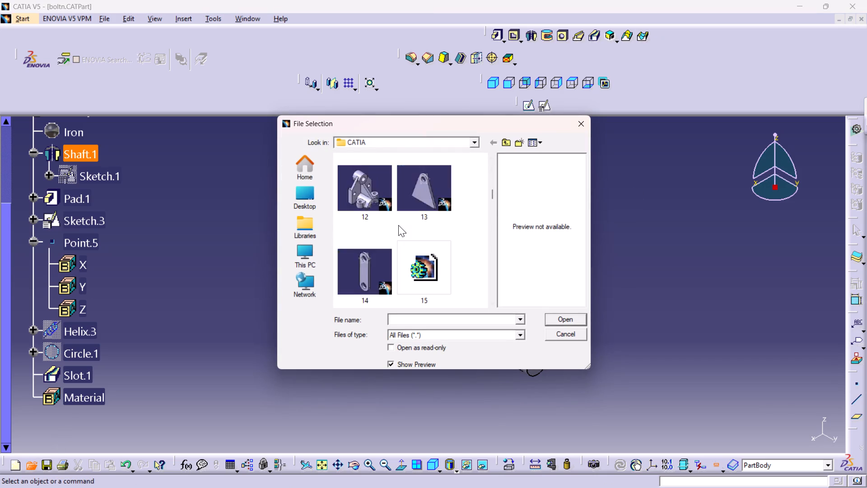
{"action": "scroll", "coordinate": [398, 225], "scroll_direction": "down", "scroll_amount": 10}
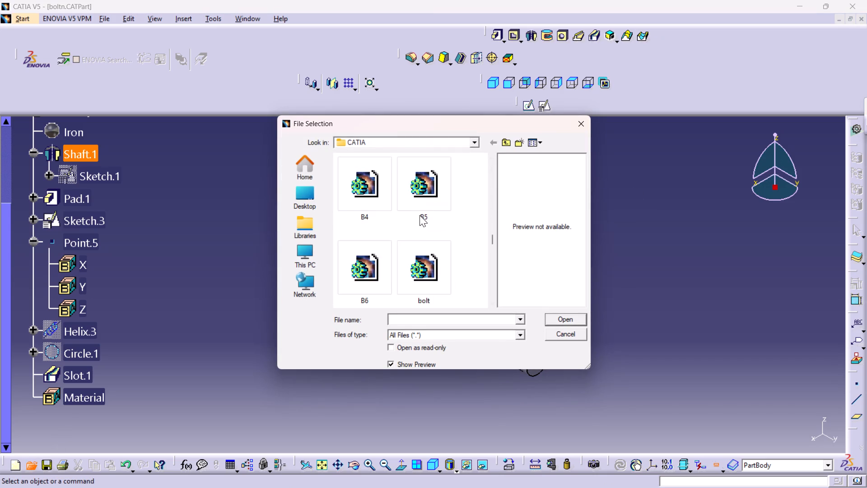
{"action": "scroll", "coordinate": [420, 215], "scroll_direction": "down", "scroll_amount": 8}
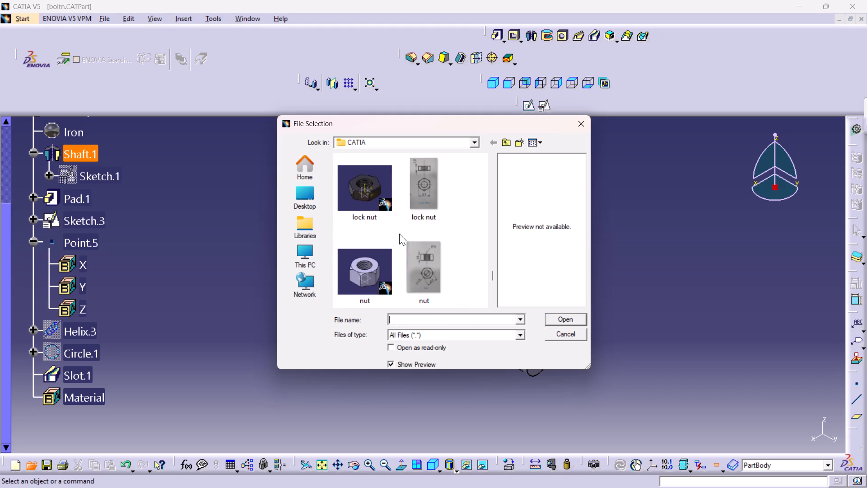
{"action": "scroll", "coordinate": [389, 210], "scroll_direction": "up", "scroll_amount": 4}
{"action": "scroll", "coordinate": [410, 249], "scroll_direction": "down", "scroll_amount": 4}
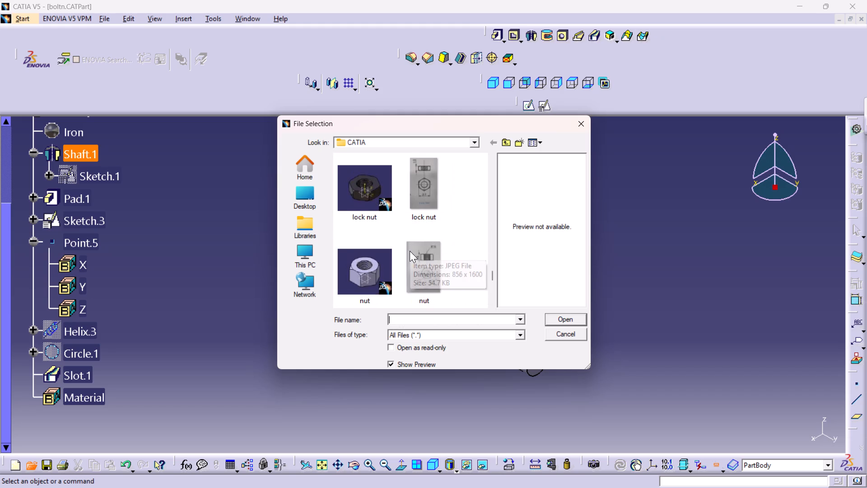
{"action": "scroll", "coordinate": [409, 251], "scroll_direction": "down", "scroll_amount": 2}
{"action": "scroll", "coordinate": [455, 214], "scroll_direction": "down", "scroll_amount": 2}
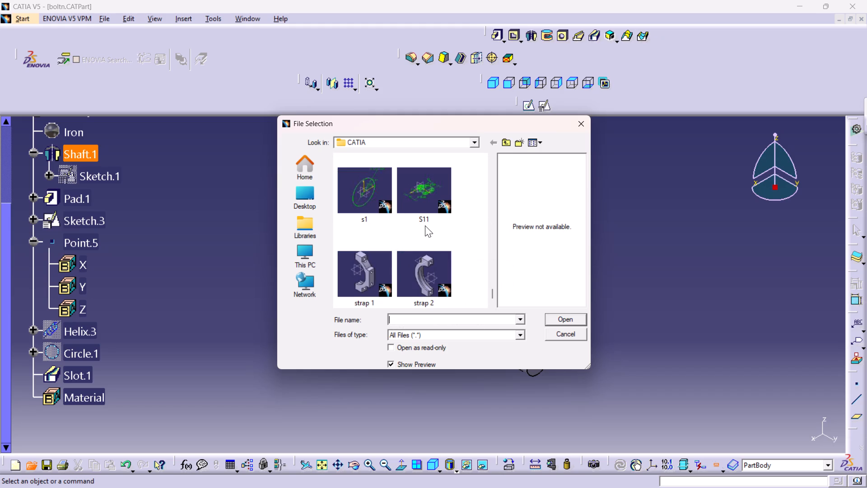
{"action": "scroll", "coordinate": [420, 229], "scroll_direction": "down", "scroll_amount": 1}
{"action": "double_click", "coordinate": [429, 276]}
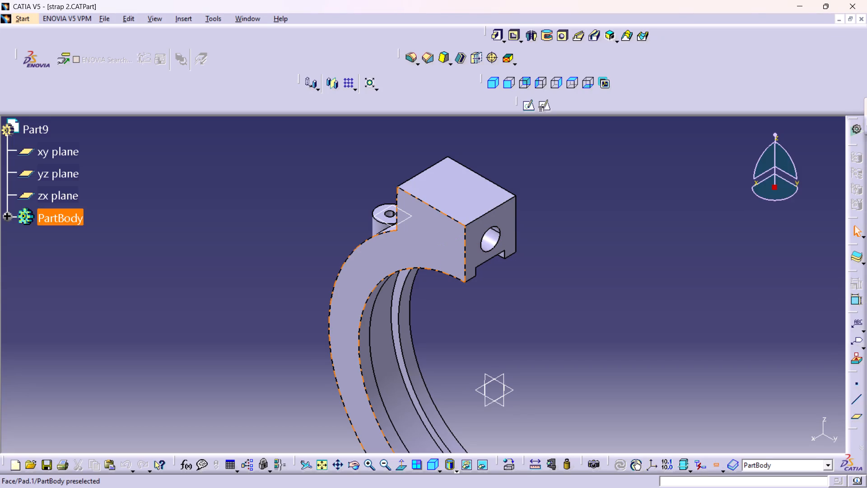
Create a positioned sketch on the lug's end face around the bolt hole, on the side with the small boss.
{"action": "middle_click_drag", "start_coordinate": [355, 280], "coordinate": [503, 249]}
{"action": "right_click_drag", "start_coordinate": [355, 280], "coordinate": [503, 249]}
{"action": "middle_click_drag", "start_coordinate": [300, 255], "coordinate": [299, 260]}
{"action": "right_click_drag", "start_coordinate": [299, 257], "coordinate": [299, 260]}
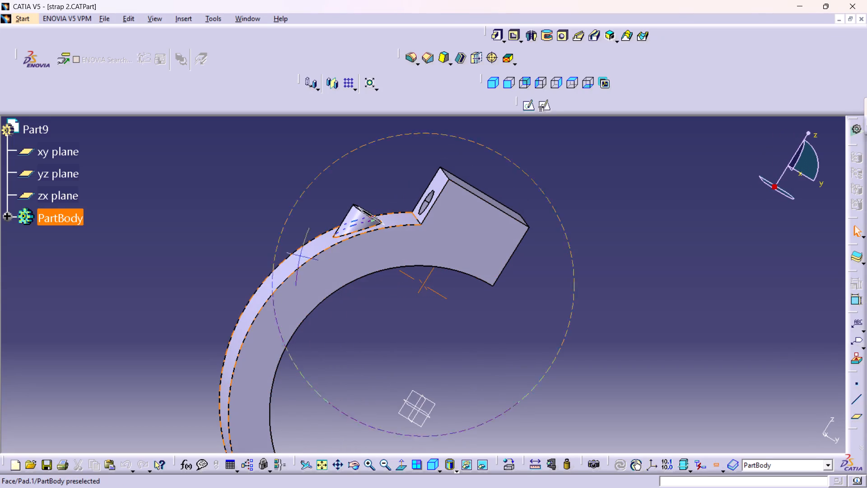
{"action": "right_click_drag", "start_coordinate": [299, 260], "coordinate": [319, 365]}
{"action": "middle_click_drag", "start_coordinate": [299, 260], "coordinate": [317, 361]}
{"action": "middle_click", "coordinate": [382, 235]}
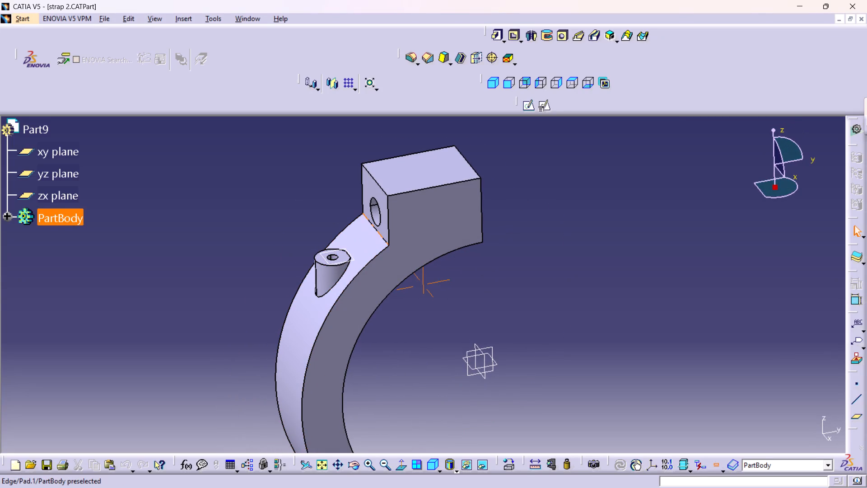
{"action": "left_click", "coordinate": [417, 237]}
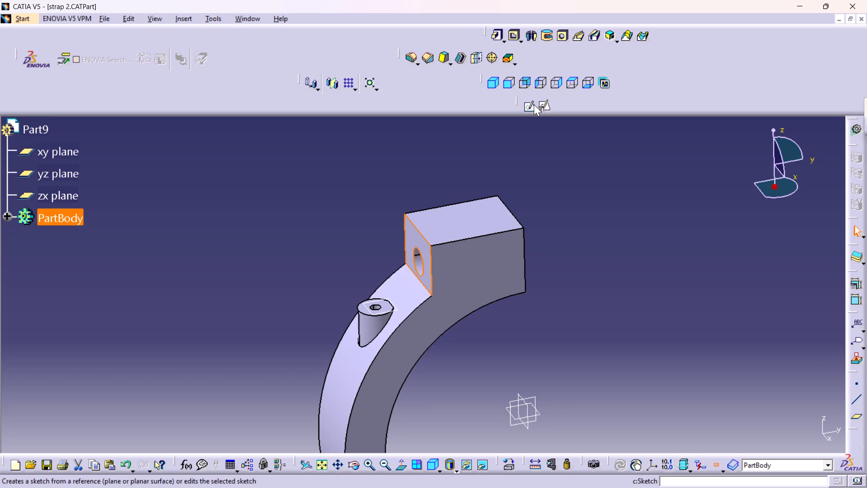
{"action": "left_click", "coordinate": [546, 103]}
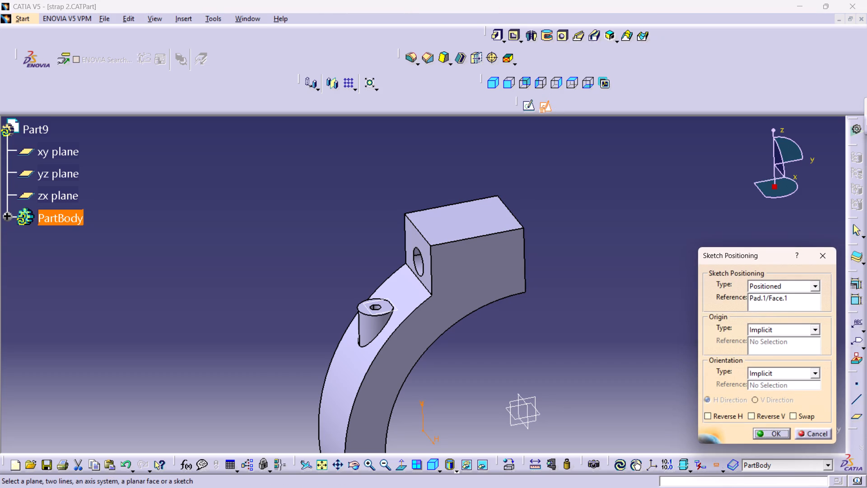
{"action": "left_click", "coordinate": [769, 430]}
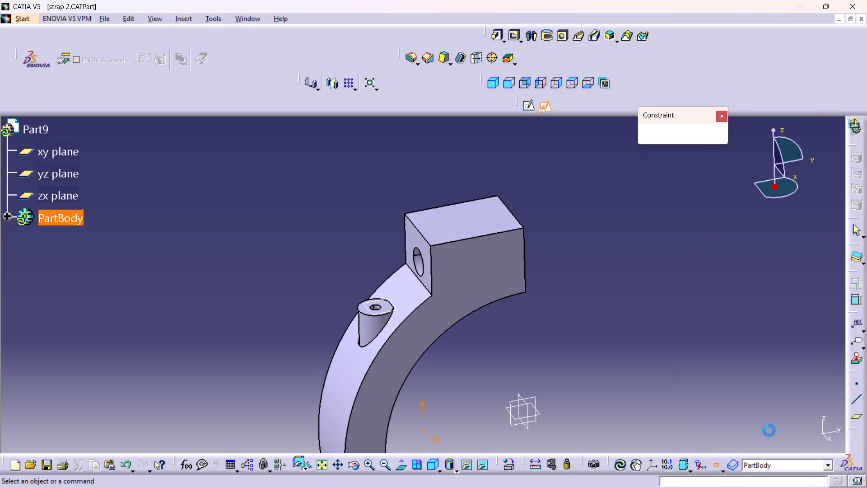
Sketch a small upright rectangle about 4.1 mm wide below the bolt hole, just under the lug face's lower edge.
{"action": "middle_click_drag", "start_coordinate": [435, 306], "coordinate": [429, 269]}
{"action": "right_click", "coordinate": [435, 306]}
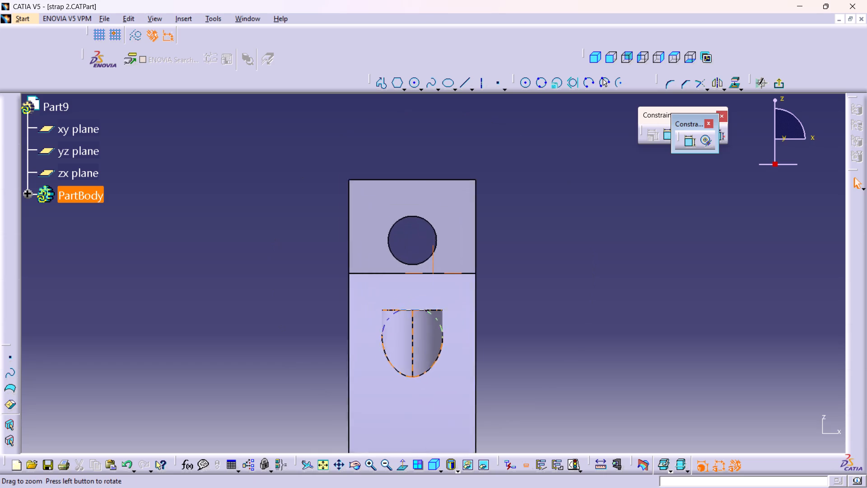
{"action": "middle_click_drag", "start_coordinate": [429, 269], "coordinate": [423, 220]}
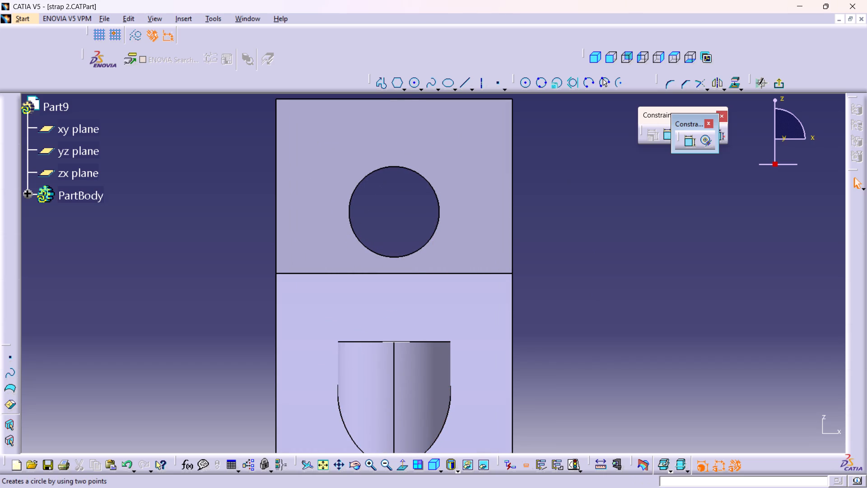
{"action": "left_click", "coordinate": [403, 89]}
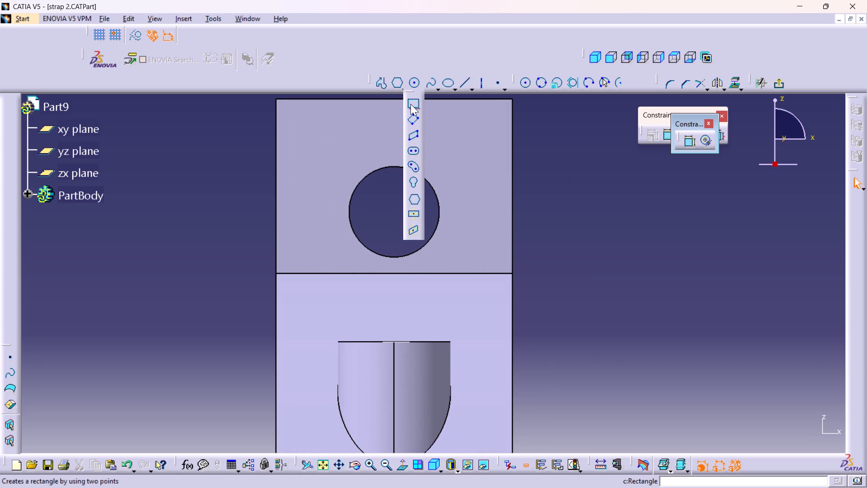
{"action": "left_click", "coordinate": [410, 103]}
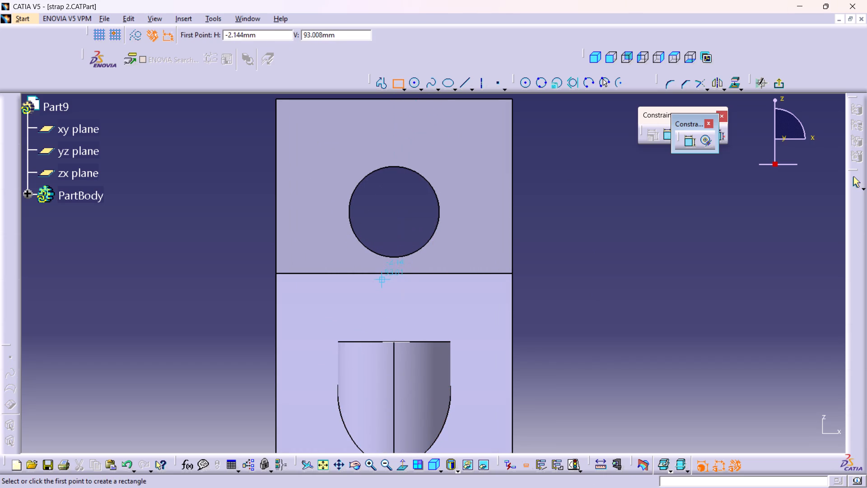
{"action": "left_click", "coordinate": [384, 280]}
{"action": "left_click", "coordinate": [405, 312]}
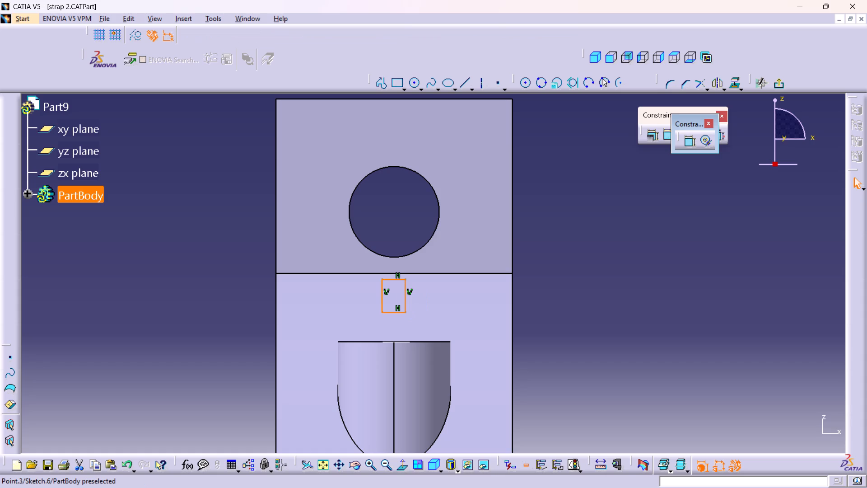
{"action": "left_click", "coordinate": [627, 257]}
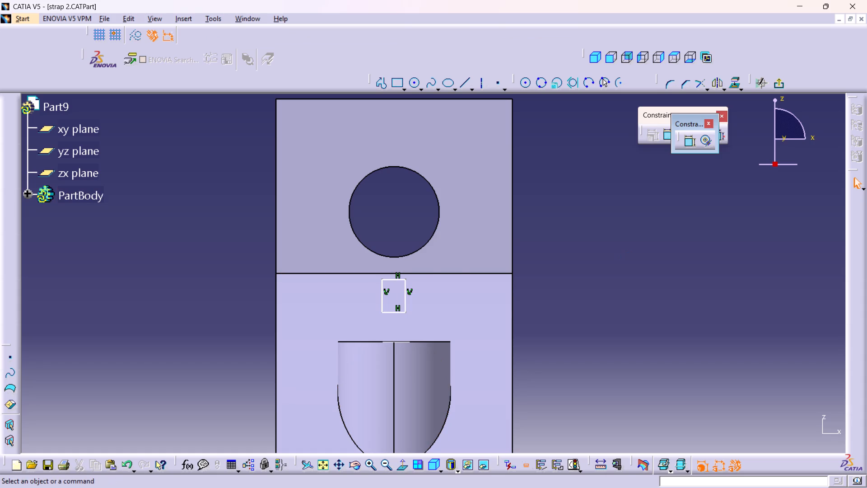
Constrain the rectangle's two vertical sides symmetric about the sketch's vertical axis.
{"action": "middle_click_drag", "start_coordinate": [523, 320], "coordinate": [527, 283]}
{"action": "right_click", "coordinate": [523, 320]}
{"action": "middle_click_drag", "start_coordinate": [478, 320], "coordinate": [529, 312]}
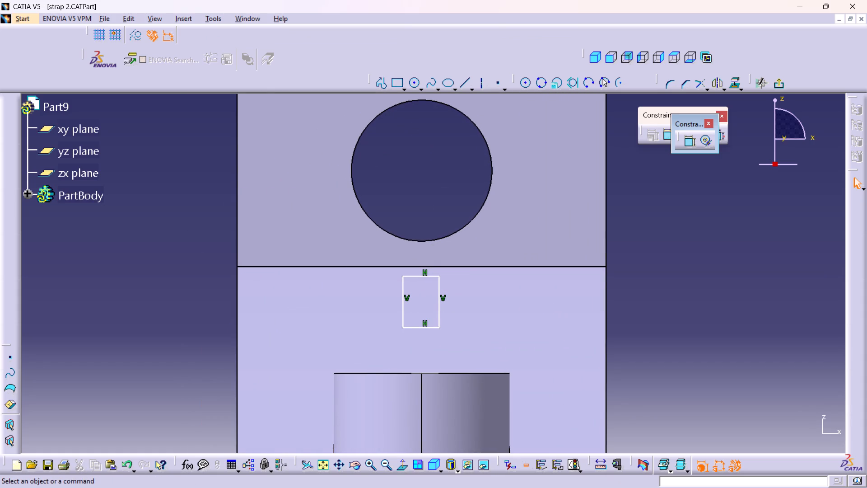
{"action": "middle_click_drag", "start_coordinate": [641, 222], "coordinate": [675, 364]}
{"action": "right_click", "coordinate": [641, 222]}
{"action": "middle_click_drag", "start_coordinate": [591, 319], "coordinate": [587, 293]}
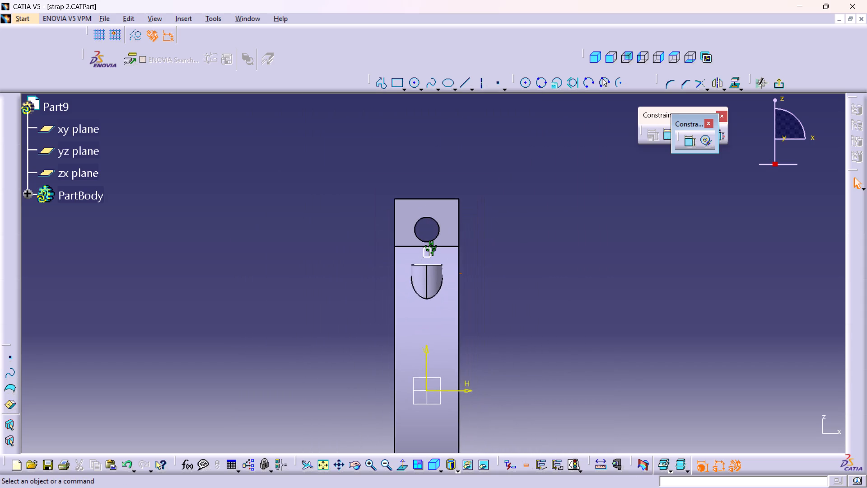
{"action": "middle_click_drag", "start_coordinate": [587, 293], "coordinate": [587, 283]}
{"action": "double_click", "coordinate": [691, 141]}
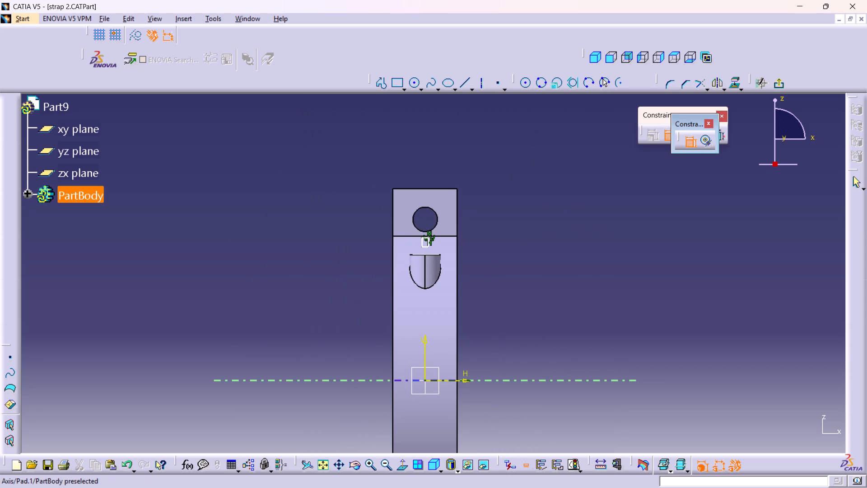
{"action": "middle_click_drag", "start_coordinate": [404, 245], "coordinate": [373, 123]}
{"action": "right_click", "coordinate": [404, 245]}
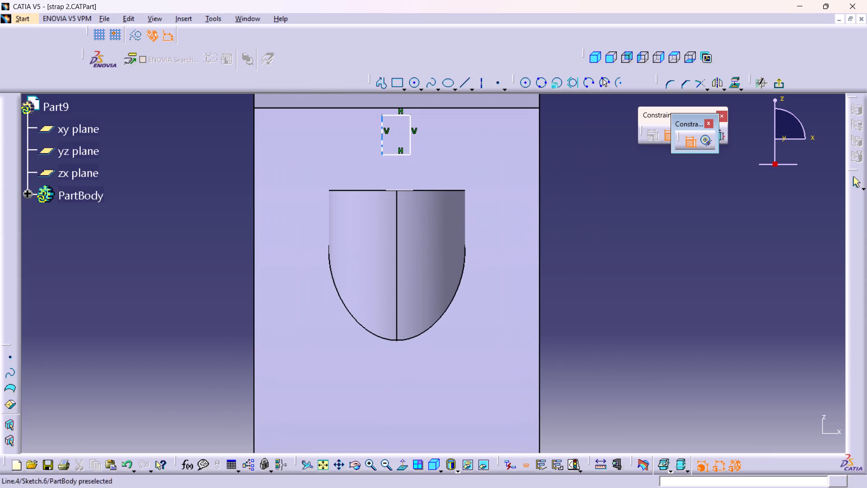
{"action": "left_click", "coordinate": [382, 142]}
{"action": "left_click", "coordinate": [410, 143]}
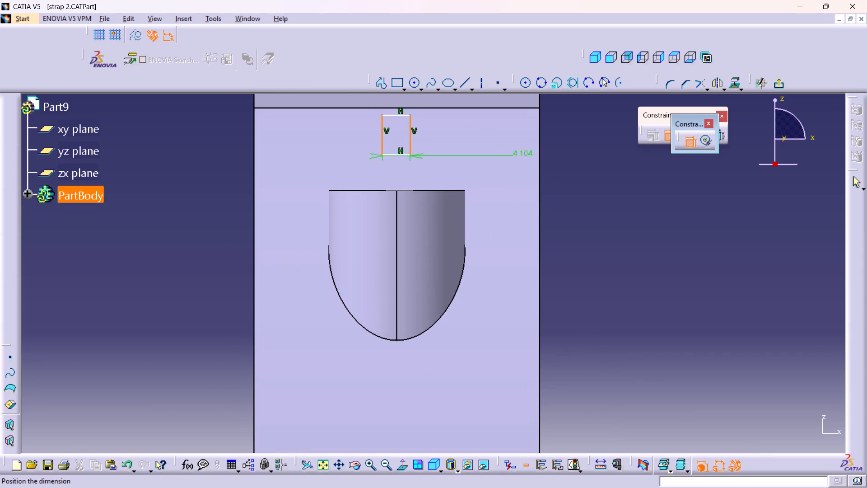
{"action": "right_click", "coordinate": [567, 159]}
{"action": "left_click", "coordinate": [593, 266]}
{"action": "middle_click_drag", "start_coordinate": [447, 207], "coordinate": [457, 303]}
{"action": "right_click", "coordinate": [447, 207]}
{"action": "middle_click_drag", "start_coordinate": [450, 314], "coordinate": [438, 237]}
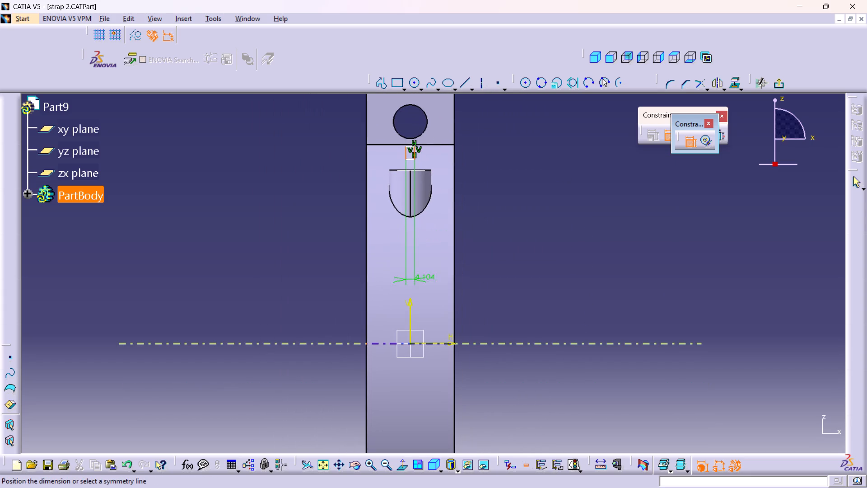
{"action": "left_click", "coordinate": [409, 306]}
{"action": "middle_click_drag", "start_coordinate": [421, 183], "coordinate": [418, 165]}
{"action": "right_click", "coordinate": [421, 183]}
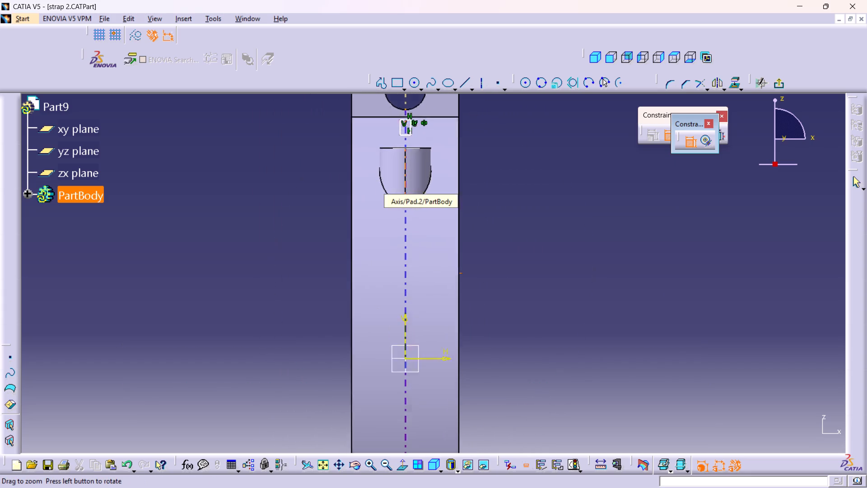
{"action": "middle_click_drag", "start_coordinate": [418, 165], "coordinate": [417, 122]}
{"action": "middle_click_drag", "start_coordinate": [407, 119], "coordinate": [425, 362]}
{"action": "middle_click_drag", "start_coordinate": [396, 282], "coordinate": [395, 231]}
{"action": "right_click", "coordinate": [396, 282]}
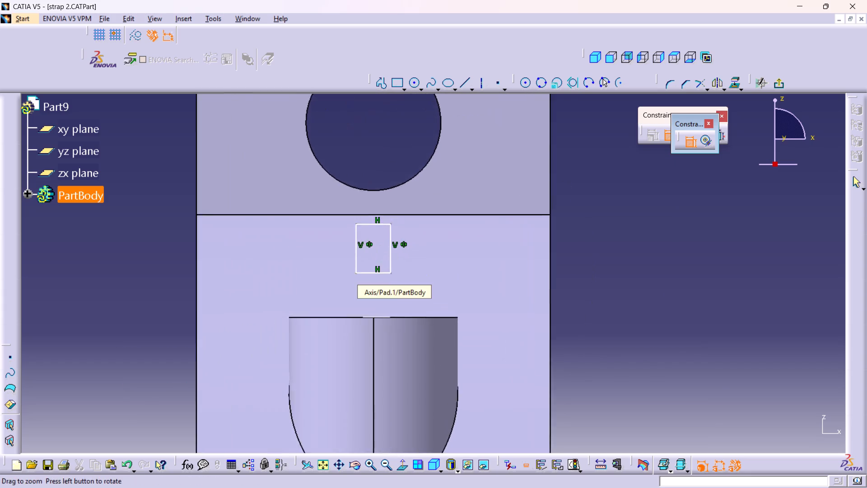
{"action": "middle_click_drag", "start_coordinate": [395, 231], "coordinate": [395, 217]}
{"action": "middle_click_drag", "start_coordinate": [401, 244], "coordinate": [454, 285]}
{"action": "middle_click_drag", "start_coordinate": [449, 277], "coordinate": [442, 249]}
{"action": "right_click", "coordinate": [449, 277]}
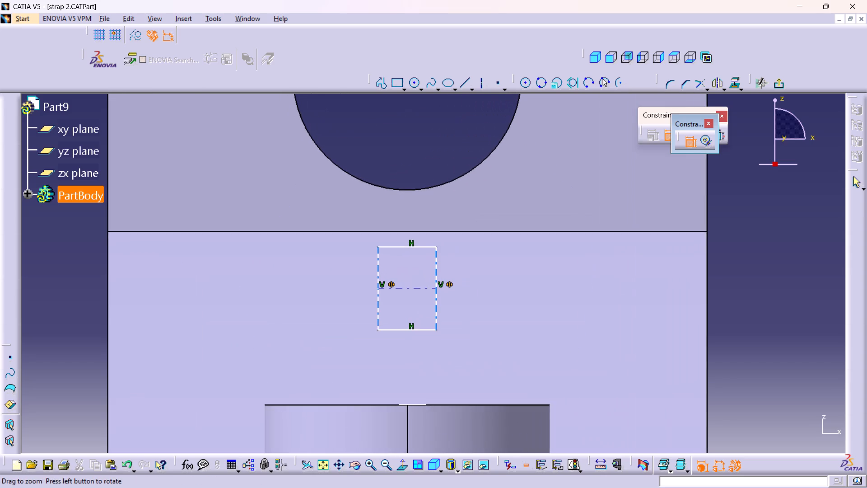
{"action": "middle_click_drag", "start_coordinate": [463, 255], "coordinate": [463, 268]}
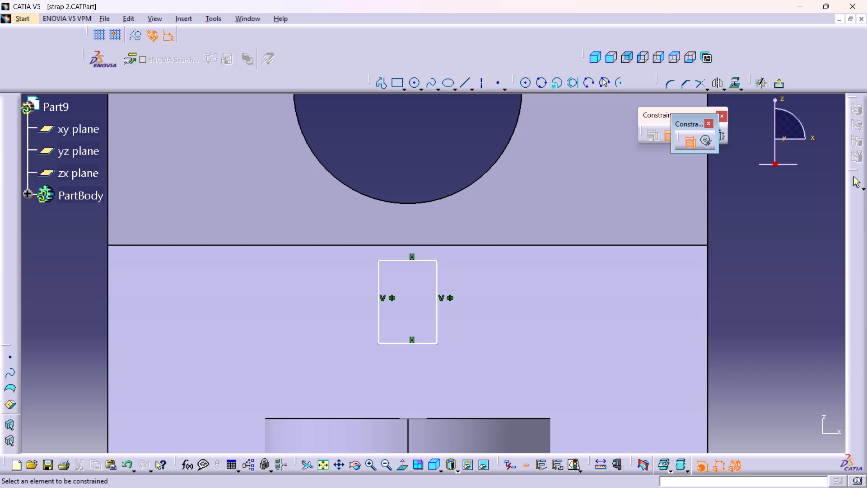
{"action": "left_click", "coordinate": [693, 142]}
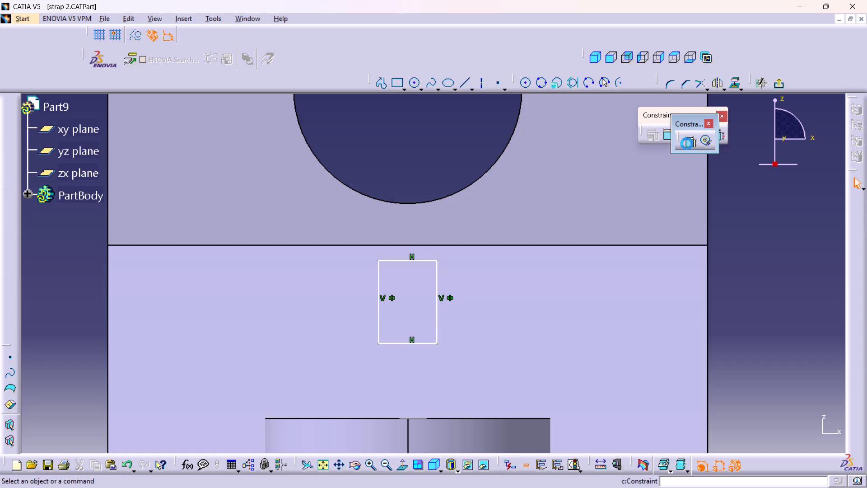
Project the bolt hole's circular edge into the sketch.
{"action": "left_click", "coordinate": [461, 190]}
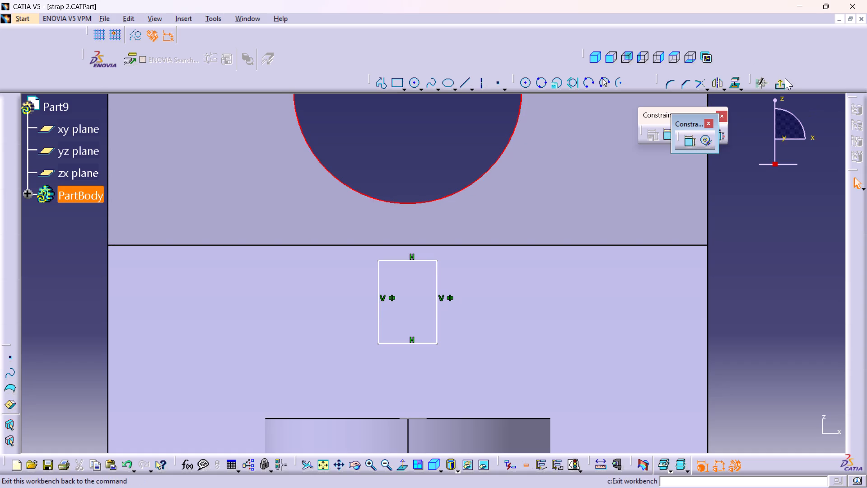
{"action": "left_click", "coordinate": [736, 81]}
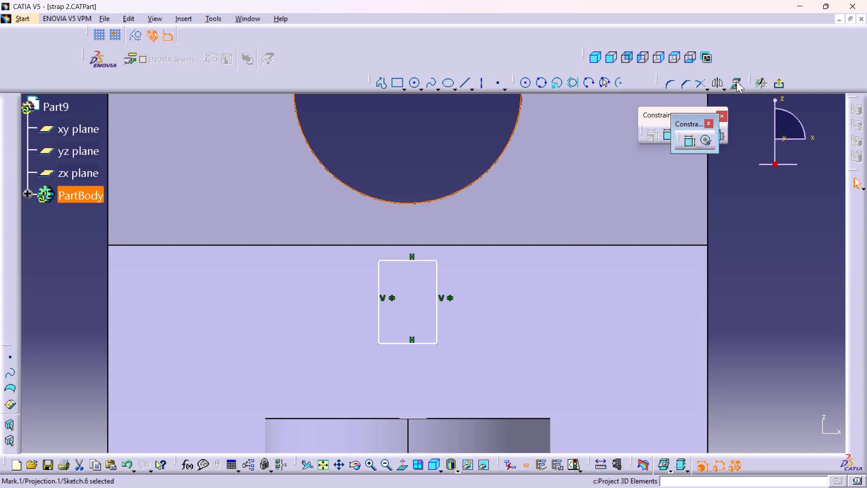
{"action": "left_click", "coordinate": [740, 228]}
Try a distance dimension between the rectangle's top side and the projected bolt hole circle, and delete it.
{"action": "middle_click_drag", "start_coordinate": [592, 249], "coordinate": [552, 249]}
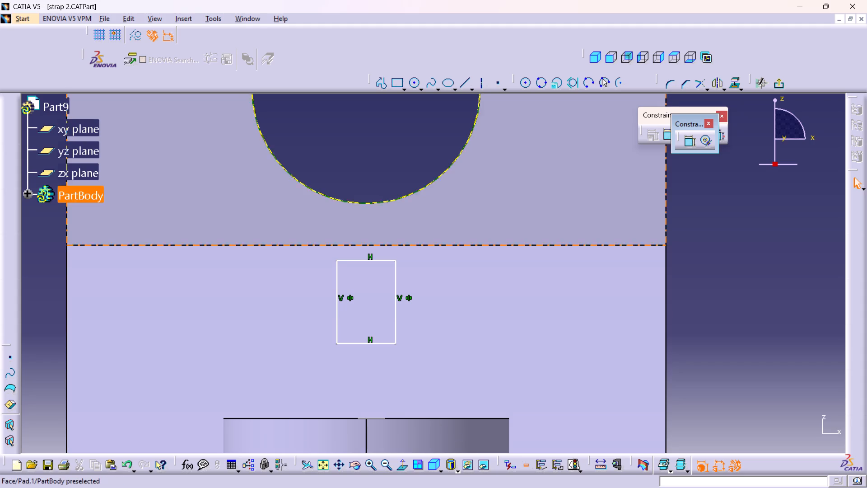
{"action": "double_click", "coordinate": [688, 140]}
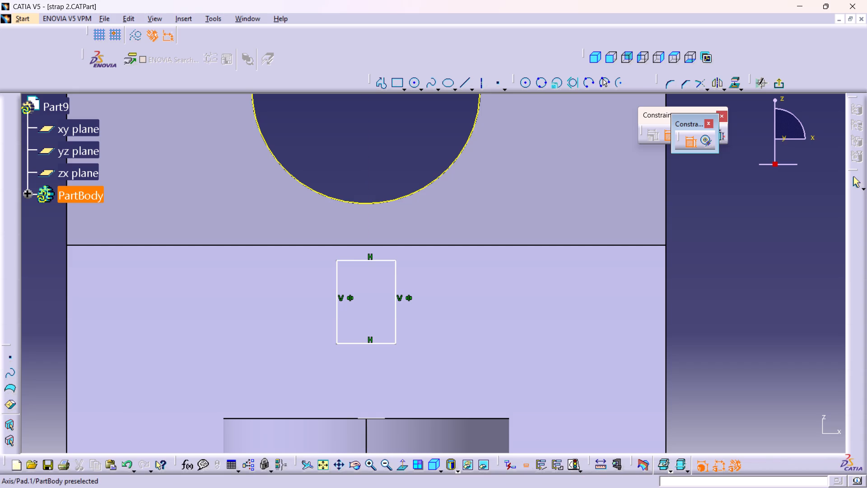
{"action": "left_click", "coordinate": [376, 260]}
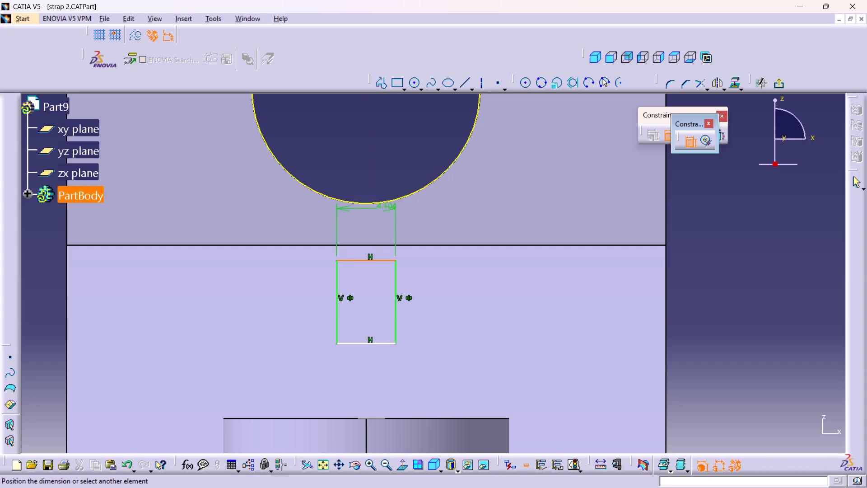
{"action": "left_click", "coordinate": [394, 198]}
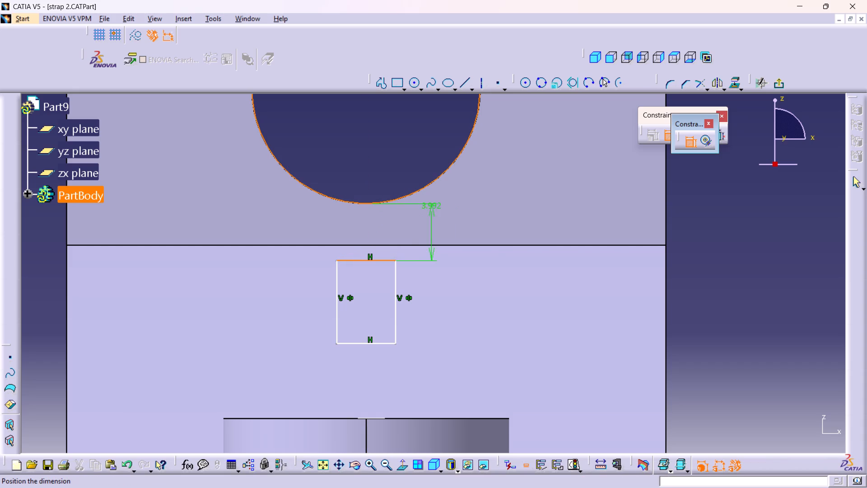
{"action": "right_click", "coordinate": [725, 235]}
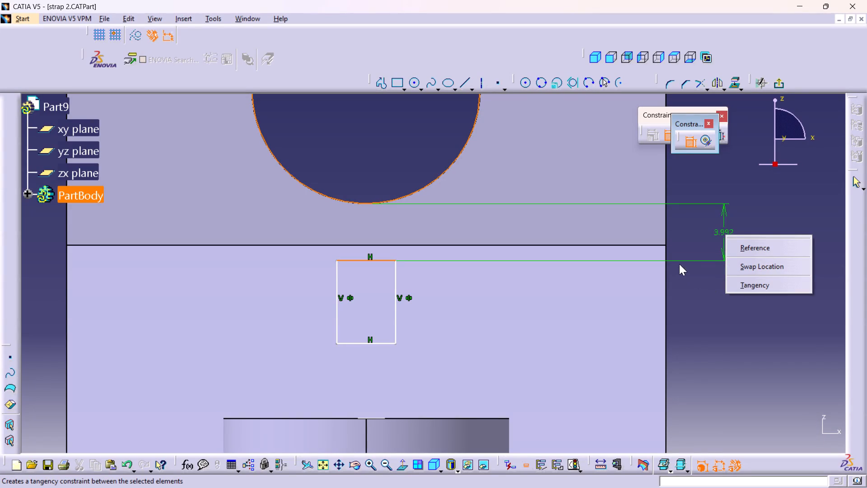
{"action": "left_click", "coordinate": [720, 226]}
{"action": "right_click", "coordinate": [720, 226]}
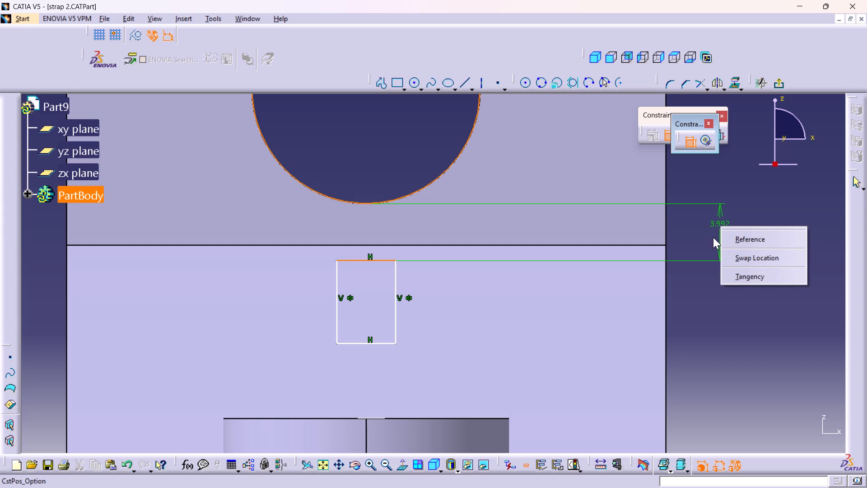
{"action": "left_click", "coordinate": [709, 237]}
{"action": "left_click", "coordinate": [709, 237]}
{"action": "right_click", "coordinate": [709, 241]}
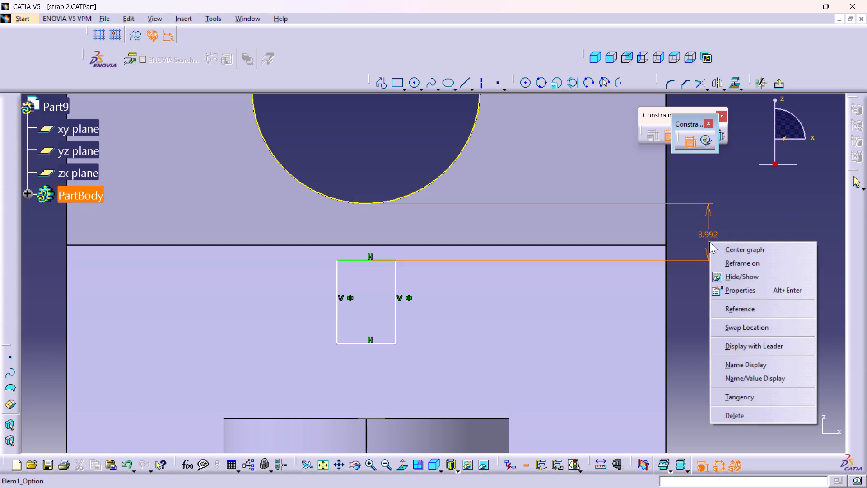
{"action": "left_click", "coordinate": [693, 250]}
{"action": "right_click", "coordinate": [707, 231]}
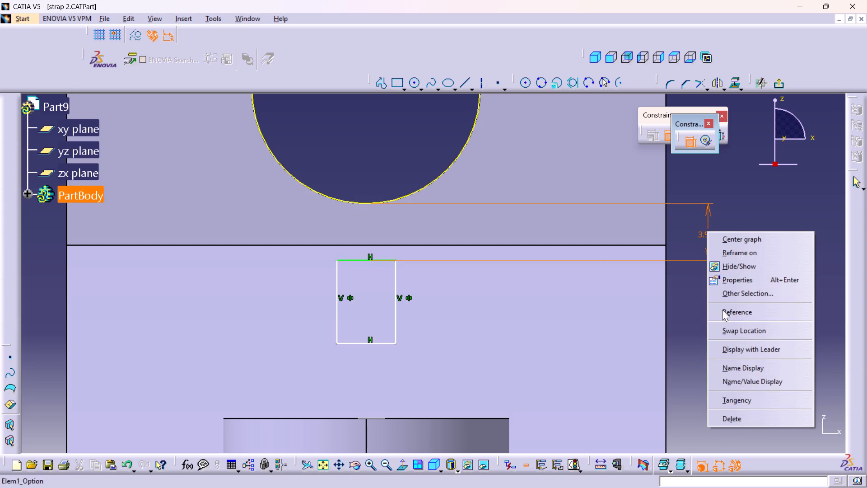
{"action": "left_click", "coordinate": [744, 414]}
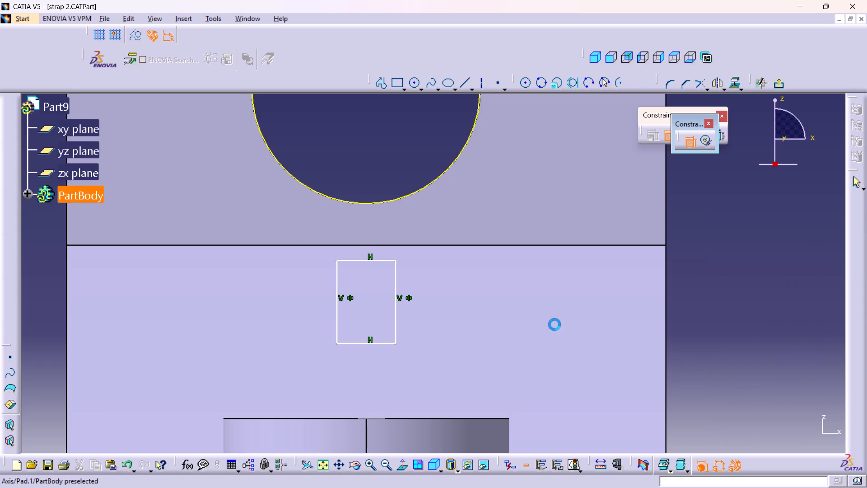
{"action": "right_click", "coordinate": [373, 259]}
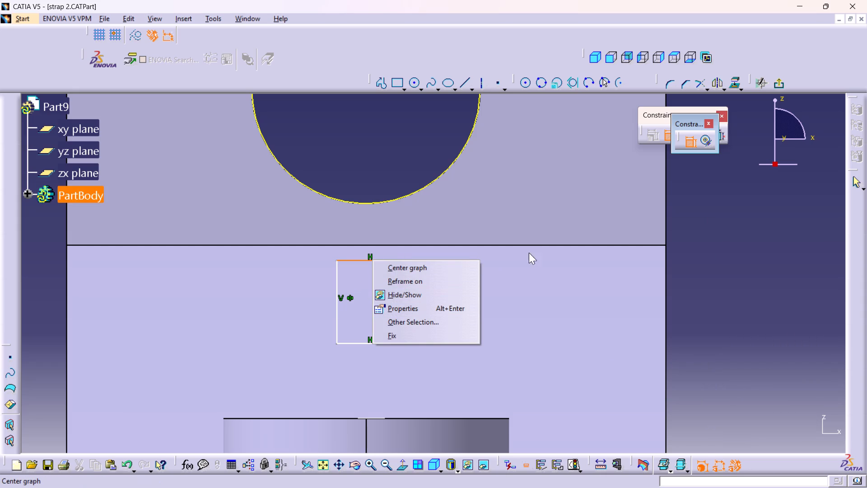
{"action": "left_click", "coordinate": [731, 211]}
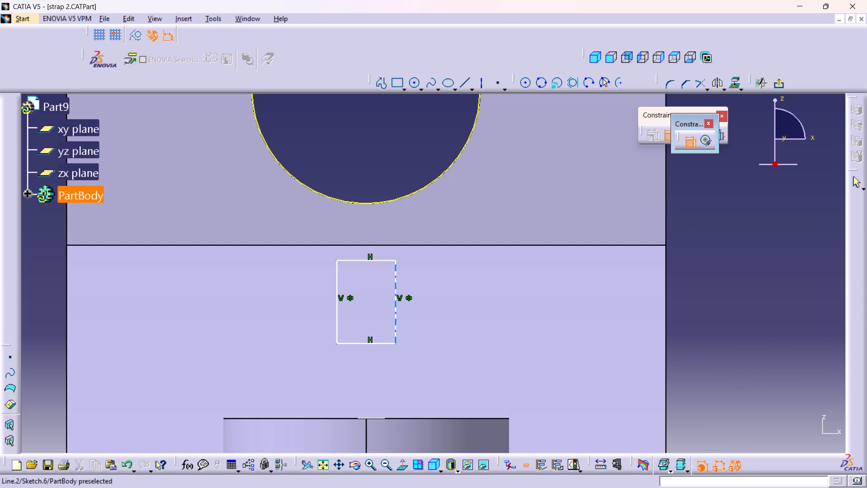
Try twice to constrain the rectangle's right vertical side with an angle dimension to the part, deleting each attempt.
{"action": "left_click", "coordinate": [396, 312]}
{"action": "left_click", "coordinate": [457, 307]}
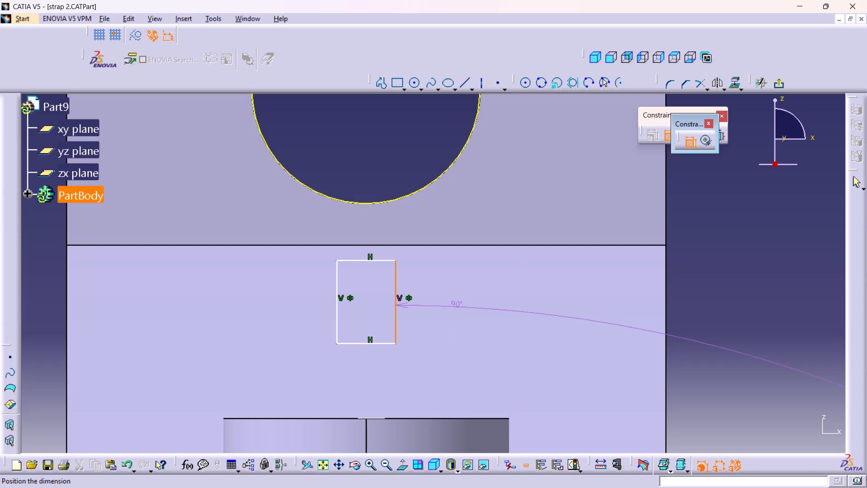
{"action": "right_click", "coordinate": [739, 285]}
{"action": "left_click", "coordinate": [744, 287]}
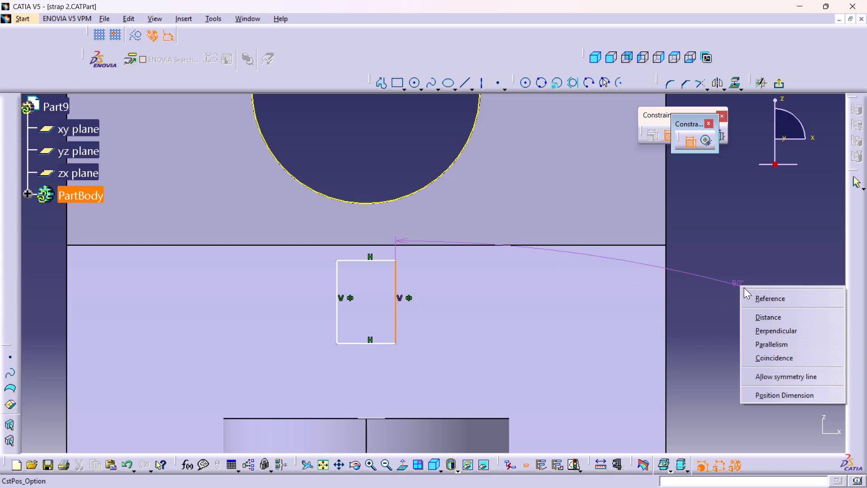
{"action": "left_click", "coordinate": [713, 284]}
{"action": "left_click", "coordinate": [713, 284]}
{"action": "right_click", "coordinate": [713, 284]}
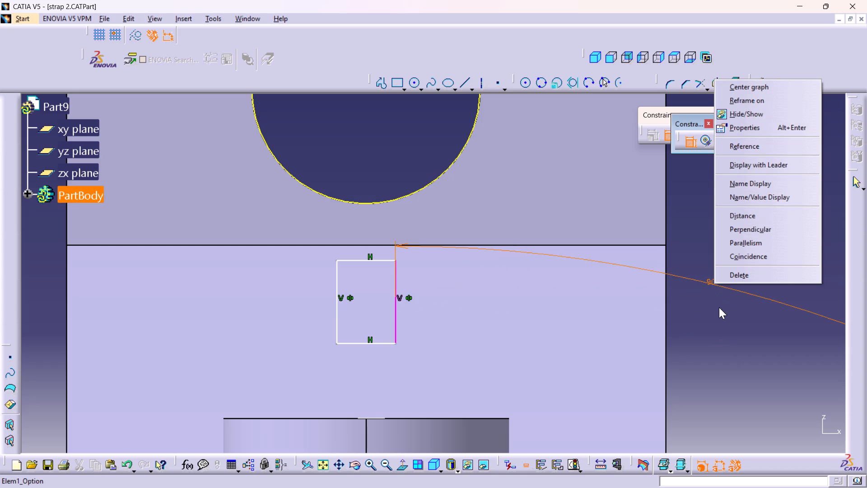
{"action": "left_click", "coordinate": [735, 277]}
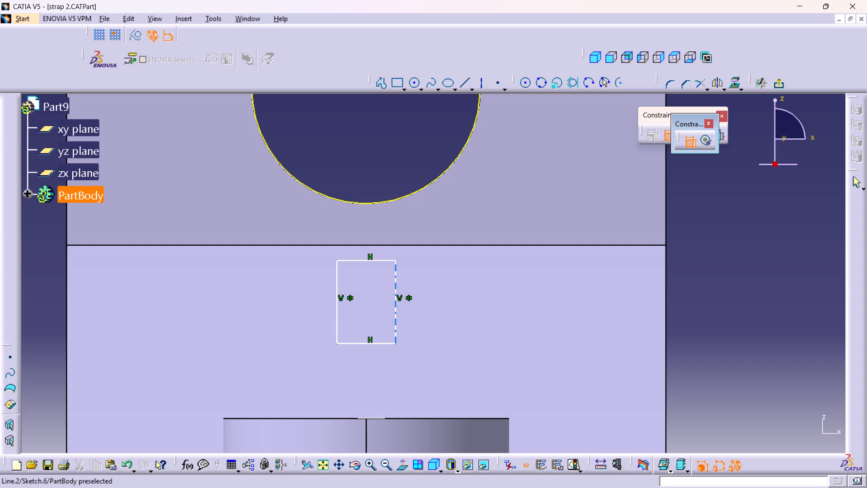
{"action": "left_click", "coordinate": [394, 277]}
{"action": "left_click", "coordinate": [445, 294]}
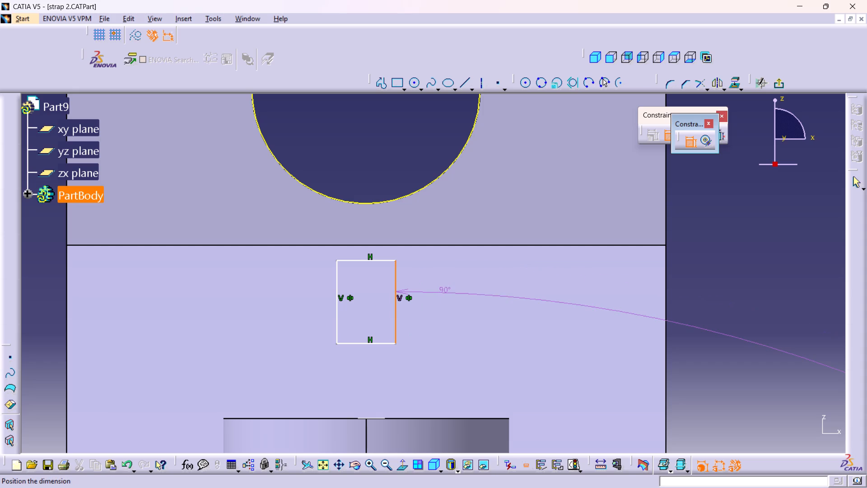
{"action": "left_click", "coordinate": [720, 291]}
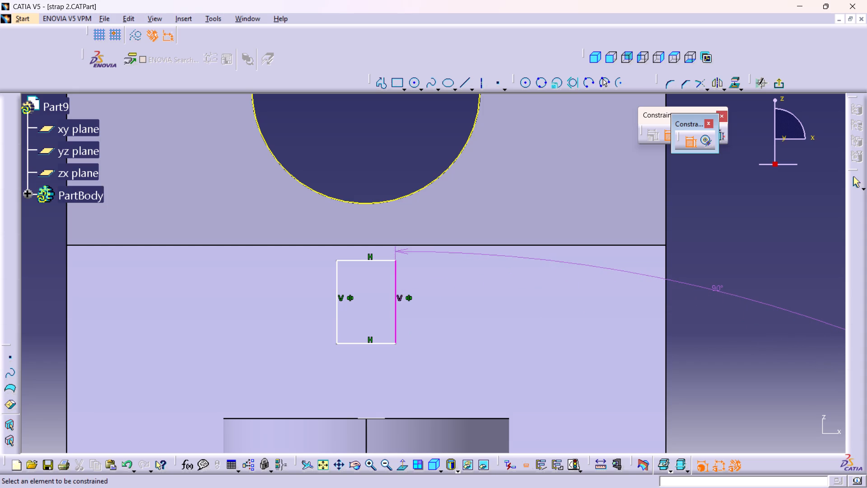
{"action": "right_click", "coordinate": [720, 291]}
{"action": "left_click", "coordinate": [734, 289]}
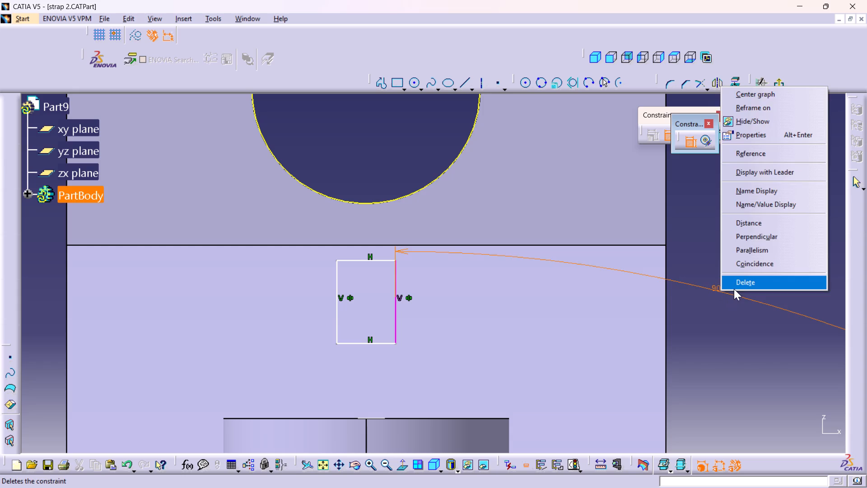
Dimension the length of the rectangle's right vertical side, placing the dimension just outside the strap's right edge.
{"action": "left_click", "coordinate": [395, 328]}
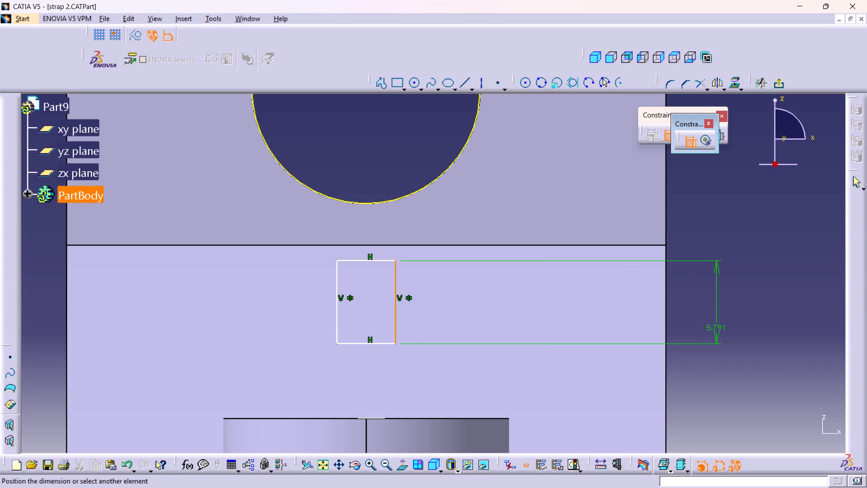
{"action": "left_click", "coordinate": [724, 330]}
{"action": "left_click_drag", "start_coordinate": [722, 329], "coordinate": [718, 313]}
{"action": "left_click_drag", "start_coordinate": [716, 310], "coordinate": [714, 306]}
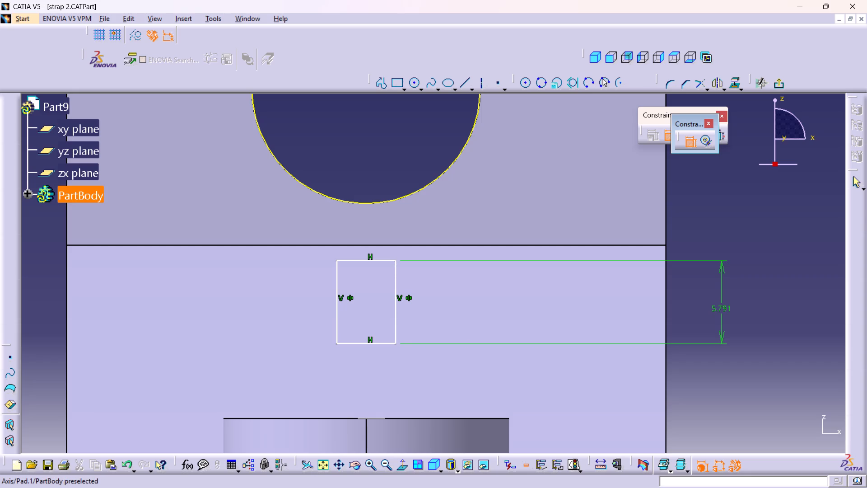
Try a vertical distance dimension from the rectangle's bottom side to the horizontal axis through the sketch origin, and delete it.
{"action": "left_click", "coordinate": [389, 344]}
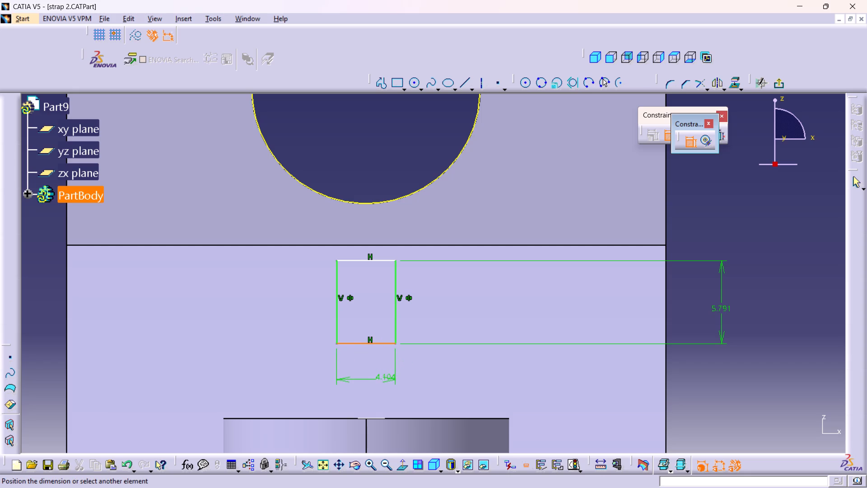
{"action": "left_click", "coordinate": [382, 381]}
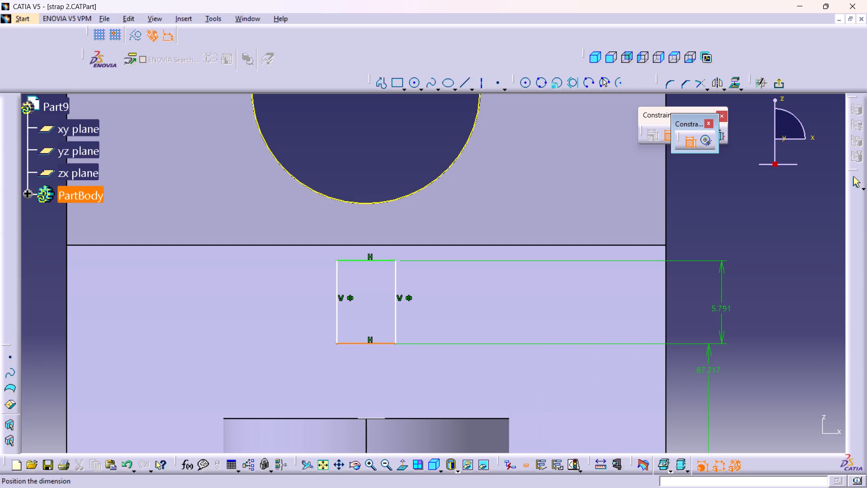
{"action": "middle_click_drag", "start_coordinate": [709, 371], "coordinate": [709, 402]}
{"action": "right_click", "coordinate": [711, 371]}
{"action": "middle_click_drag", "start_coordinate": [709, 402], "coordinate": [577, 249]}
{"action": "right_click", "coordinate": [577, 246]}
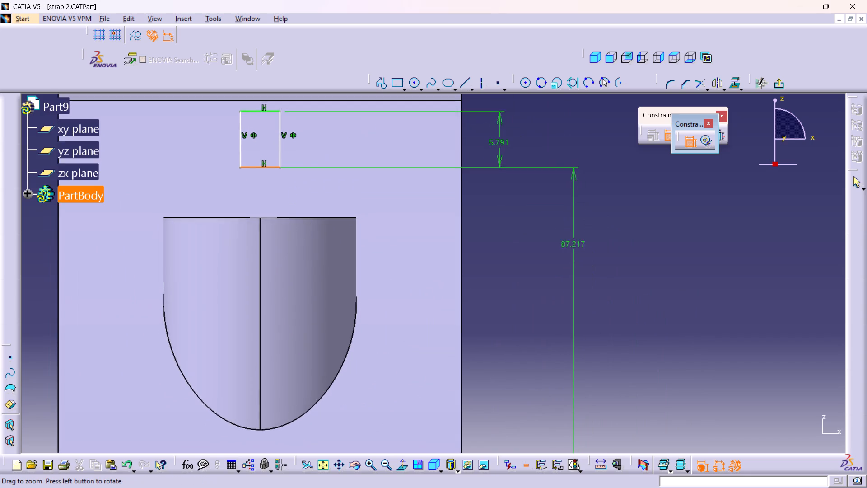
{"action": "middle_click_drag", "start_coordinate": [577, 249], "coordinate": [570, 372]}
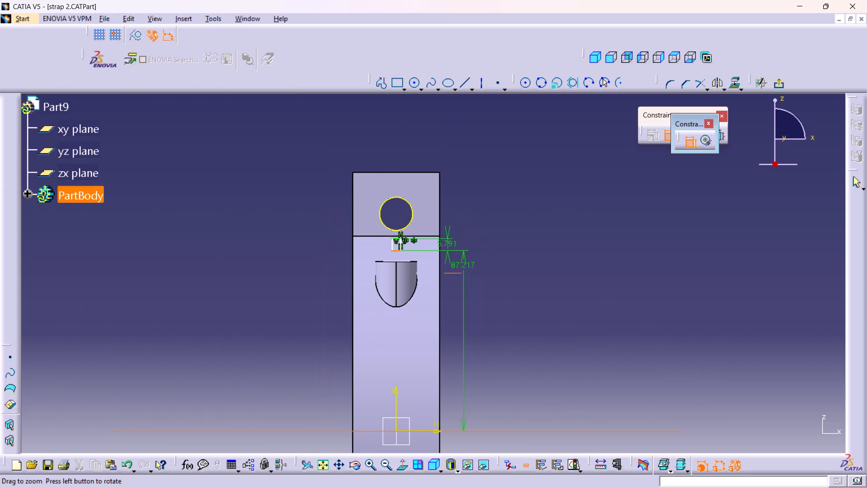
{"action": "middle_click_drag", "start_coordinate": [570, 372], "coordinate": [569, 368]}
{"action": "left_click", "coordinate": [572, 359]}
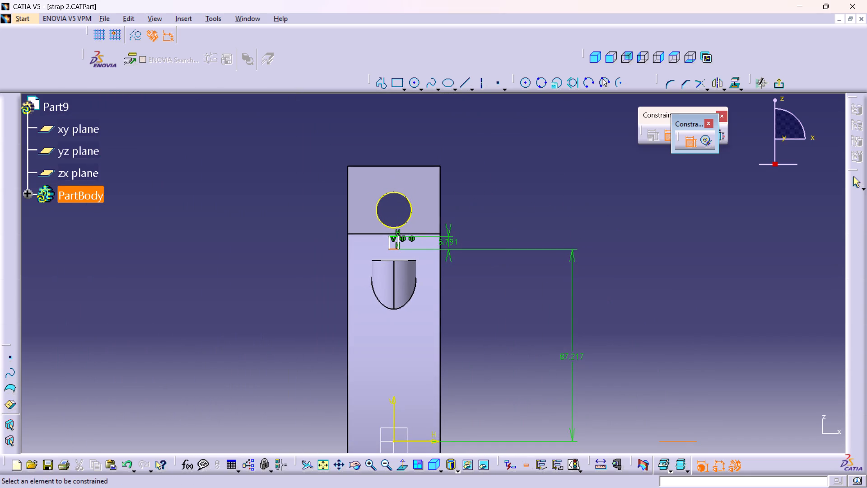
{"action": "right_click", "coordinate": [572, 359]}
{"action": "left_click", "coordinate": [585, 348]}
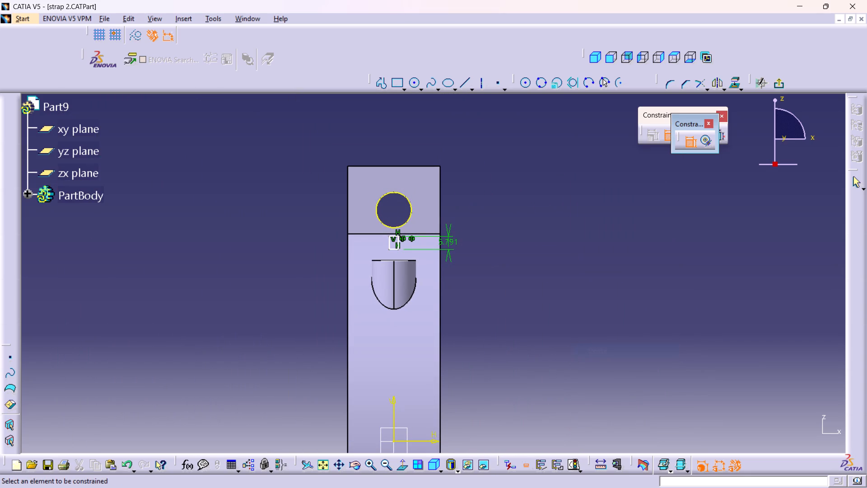
Delete the horizontal top side of the rectangle below the bolt hole.
{"action": "middle_click", "coordinate": [548, 352]}
{"action": "right_click", "coordinate": [548, 352]}
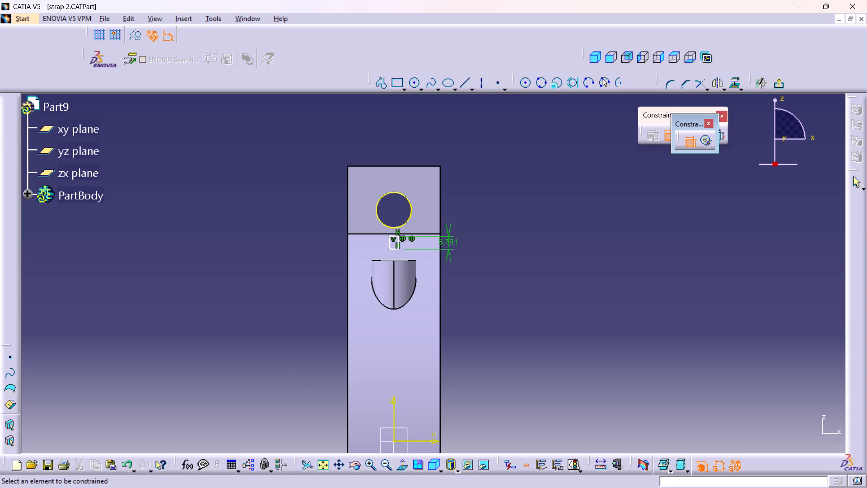
{"action": "middle_click", "coordinate": [506, 314]}
{"action": "right_click", "coordinate": [506, 314]}
{"action": "middle_click_drag", "start_coordinate": [505, 291], "coordinate": [508, 284]}
{"action": "right_click", "coordinate": [505, 291]}
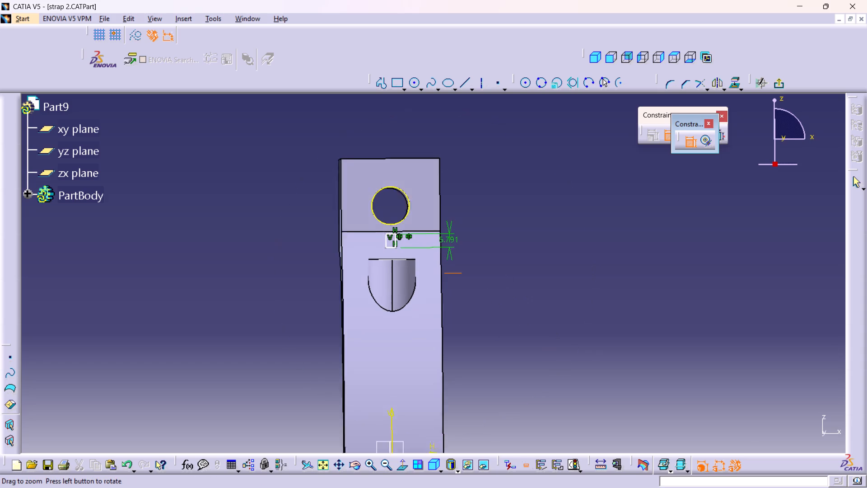
{"action": "middle_click_drag", "start_coordinate": [508, 284], "coordinate": [472, 169]}
{"action": "middle_click_drag", "start_coordinate": [461, 243], "coordinate": [560, 350]}
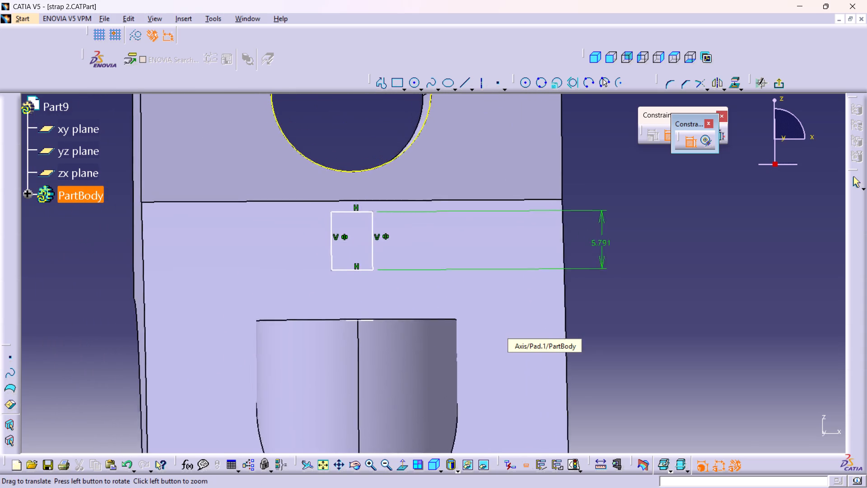
{"action": "middle_click_drag", "start_coordinate": [560, 350], "coordinate": [581, 381]}
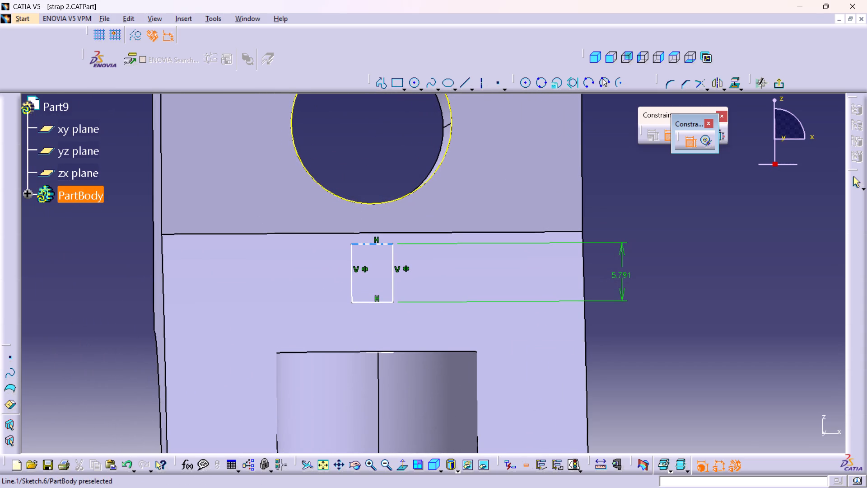
{"action": "right_click", "coordinate": [365, 246]}
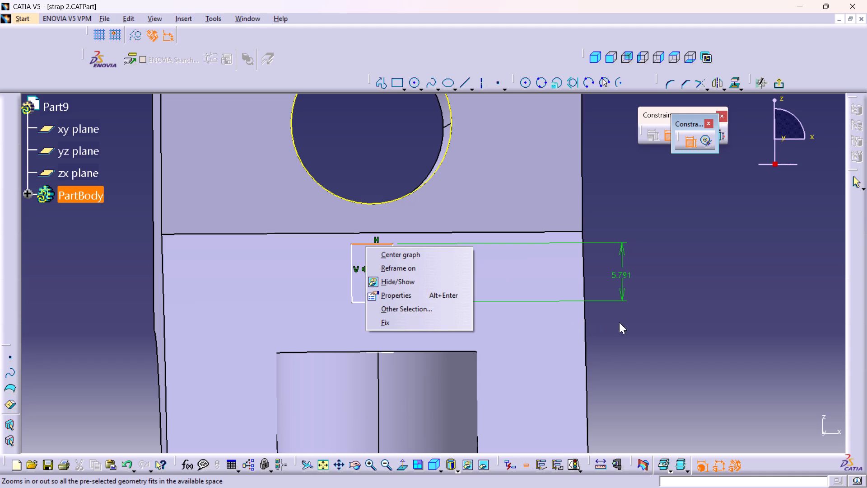
{"action": "left_click", "coordinate": [675, 293]}
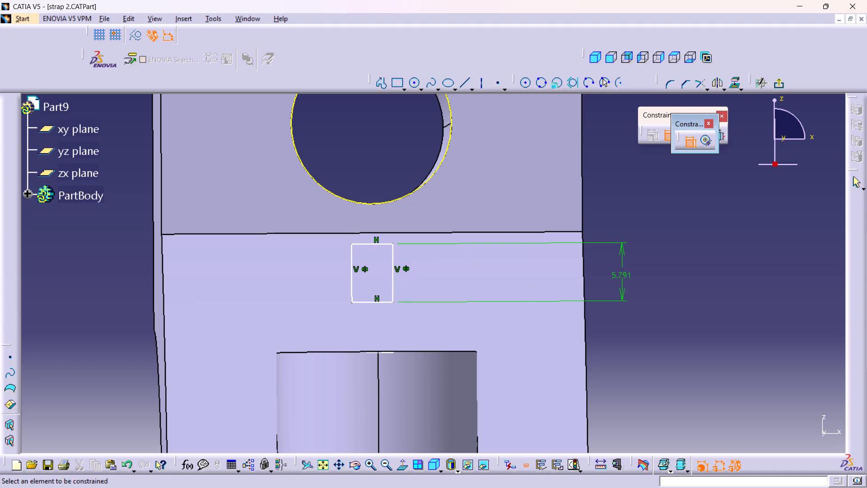
{"action": "left_click", "coordinate": [690, 143]}
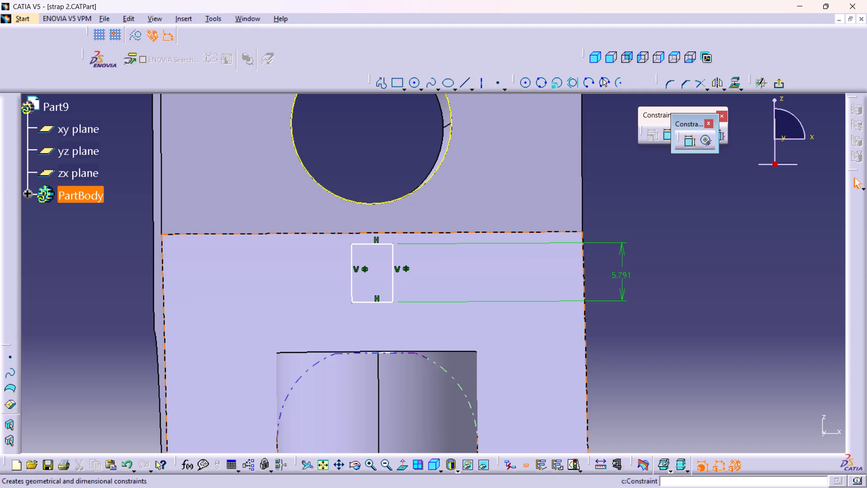
{"action": "right_click", "coordinate": [370, 243]}
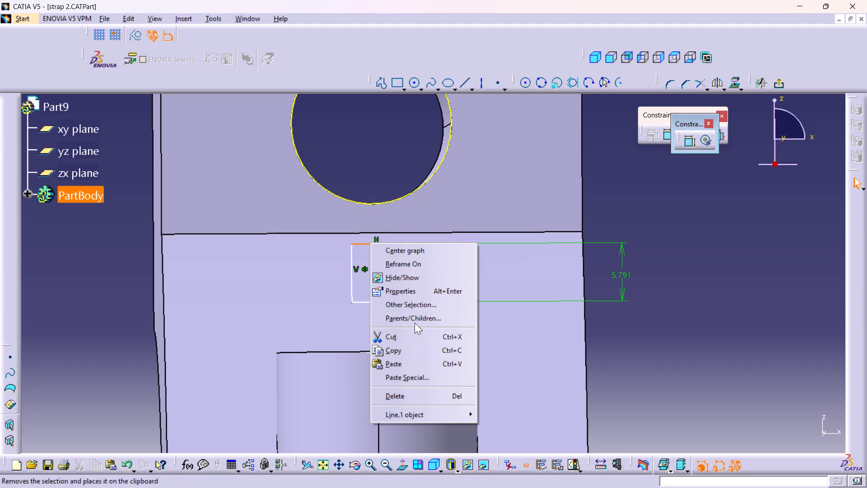
{"action": "left_click", "coordinate": [396, 393]}
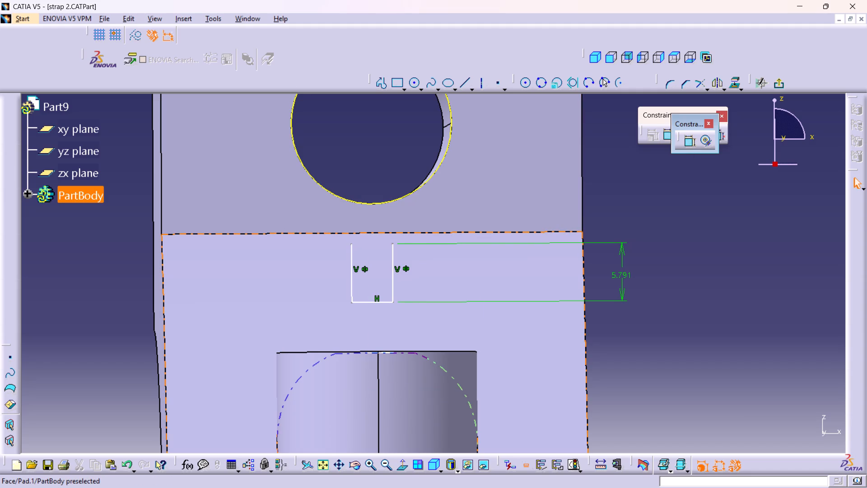
Set the length of the open profile's right vertical side to 2 mm.
{"action": "left_click", "coordinate": [394, 246]}
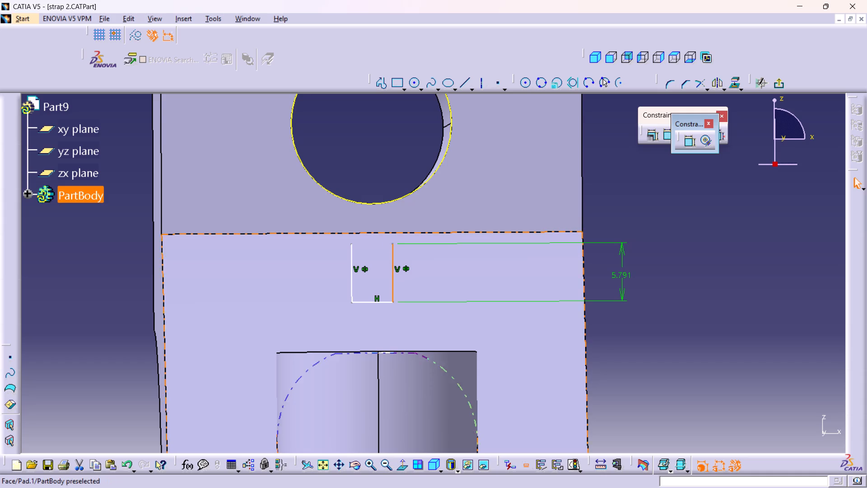
{"action": "left_click", "coordinate": [398, 199]}
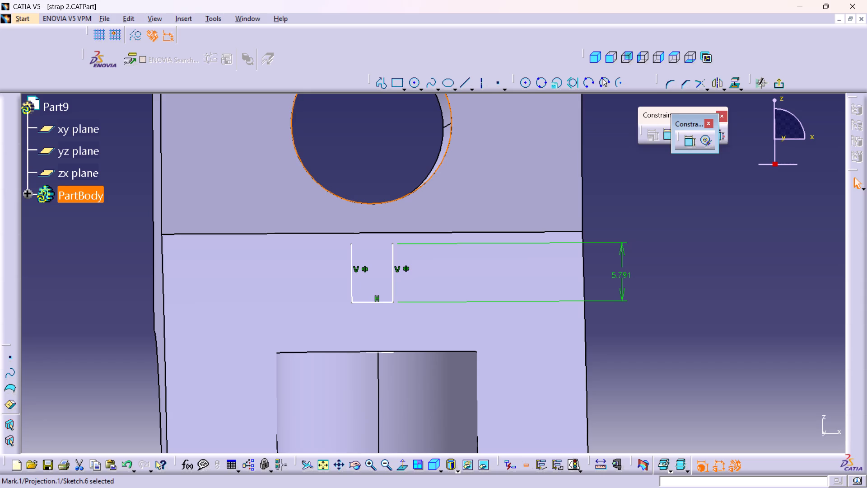
{"action": "double_click", "coordinate": [625, 271]}
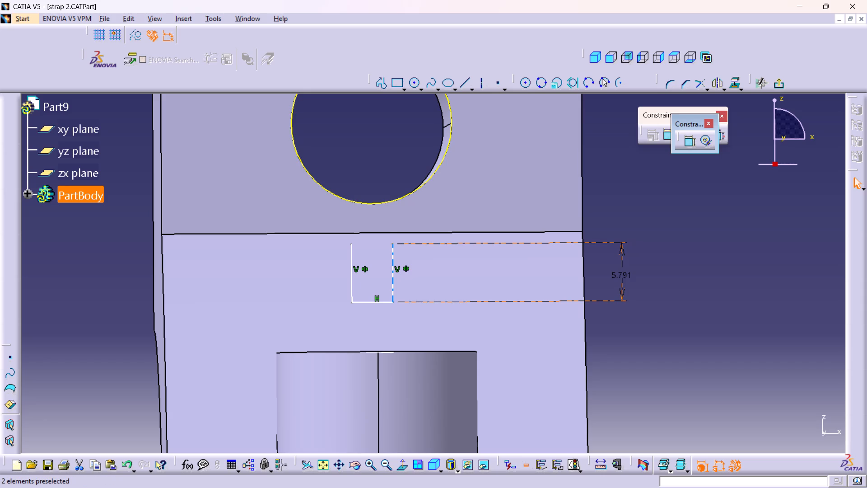
{"action": "double_click", "coordinate": [623, 277]}
{"action": "key", "text": "2"}
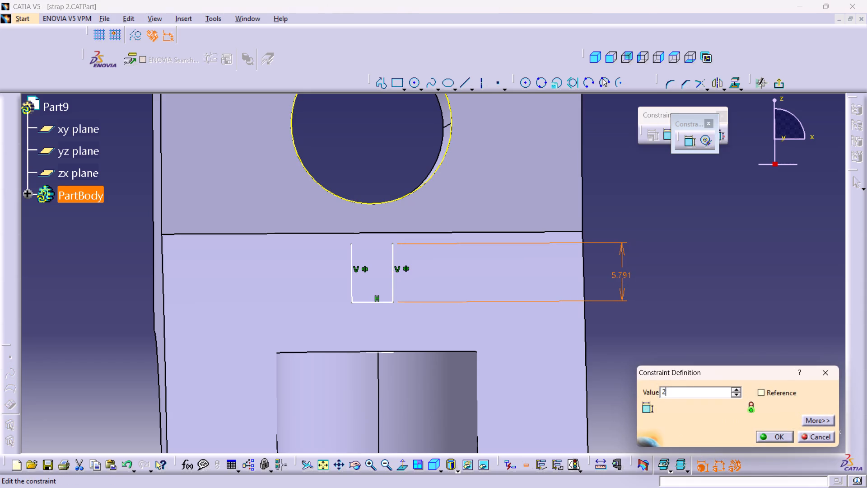
{"action": "key", "text": "Return"}
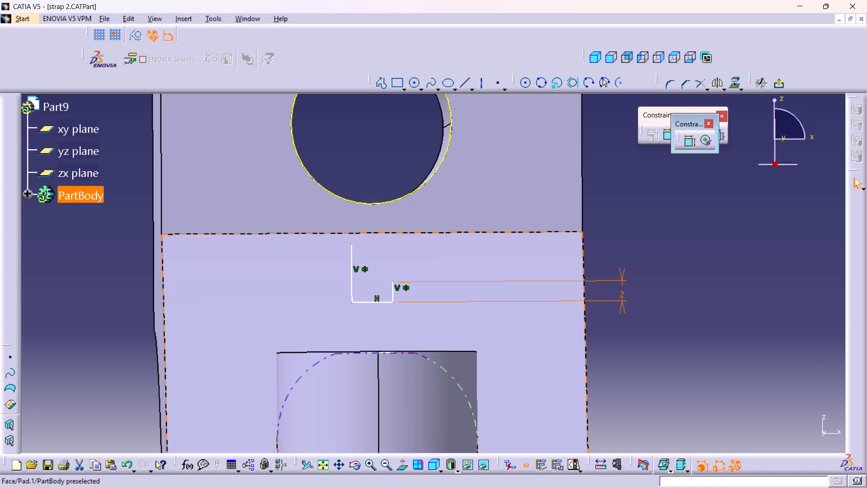
Dimension the profile's horizontal bottom side and set its length to 2 mm.
{"action": "double_click", "coordinate": [692, 143]}
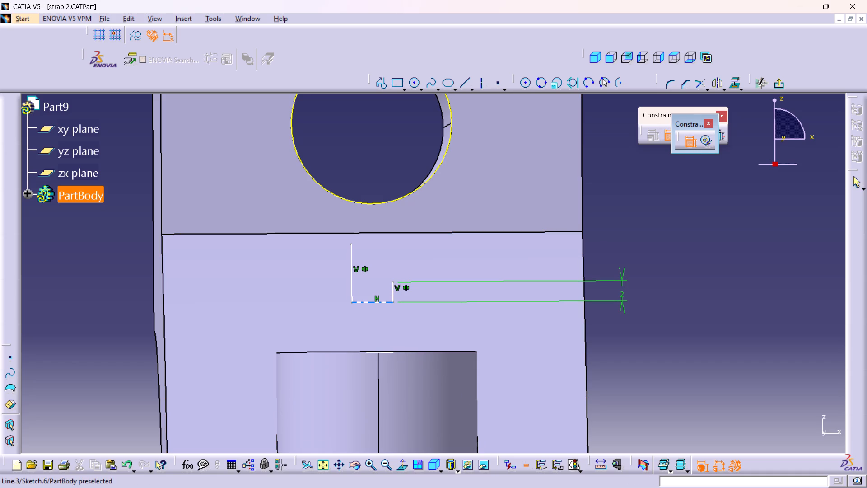
{"action": "left_click", "coordinate": [388, 303]}
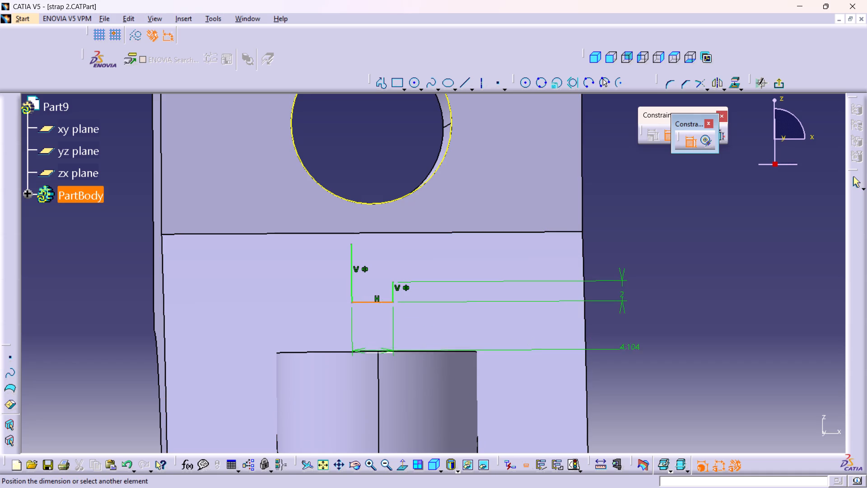
{"action": "left_click", "coordinate": [655, 333]}
{"action": "double_click", "coordinate": [655, 333]}
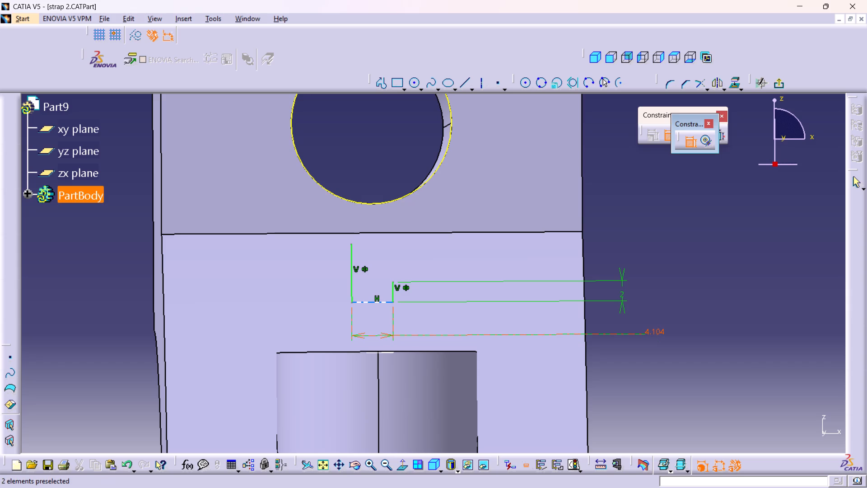
{"action": "double_click", "coordinate": [650, 328]}
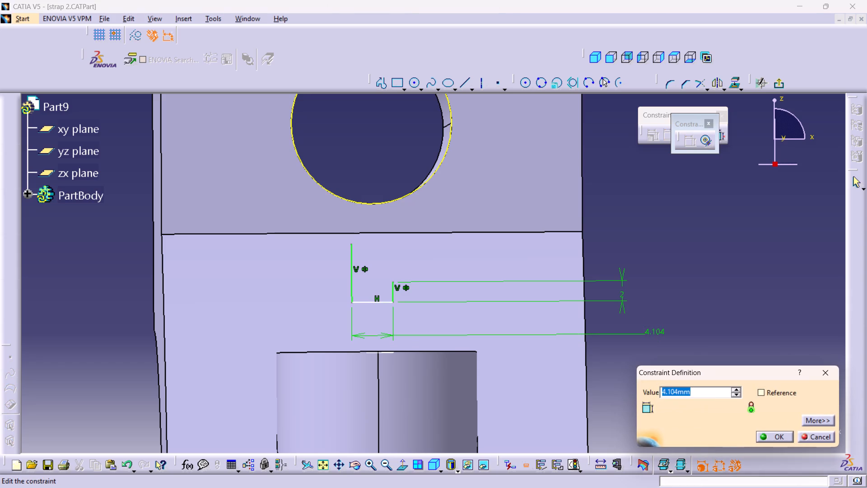
{"action": "key", "text": "2"}
{"action": "key", "text": "Return"}
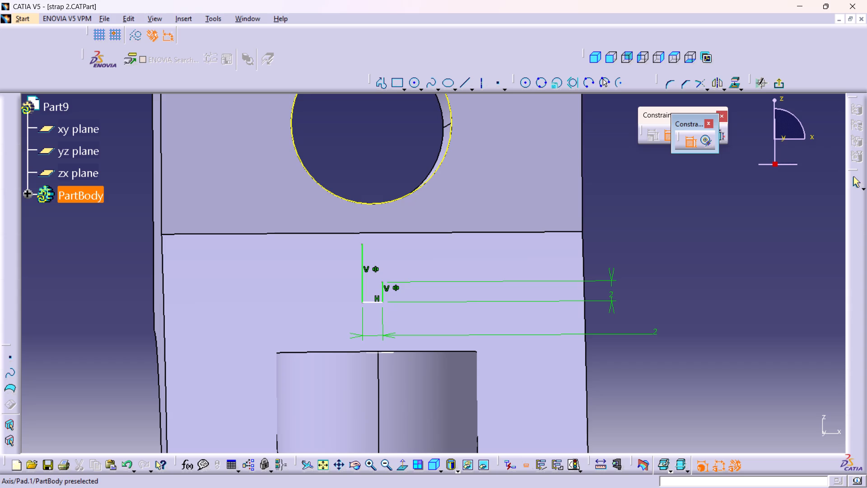
Make the upper endpoints of the profile's left and right vertical sides coincident with the bolt hole's projected circle.
{"action": "left_click", "coordinate": [364, 246]}
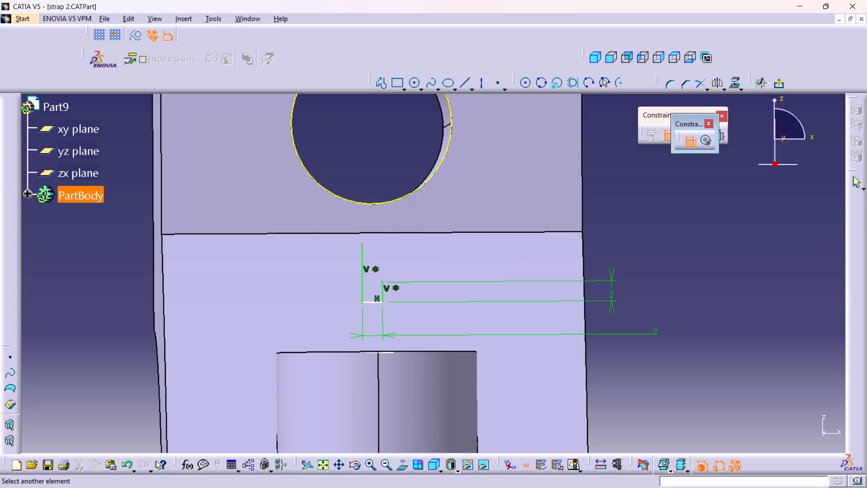
{"action": "left_click", "coordinate": [361, 204]}
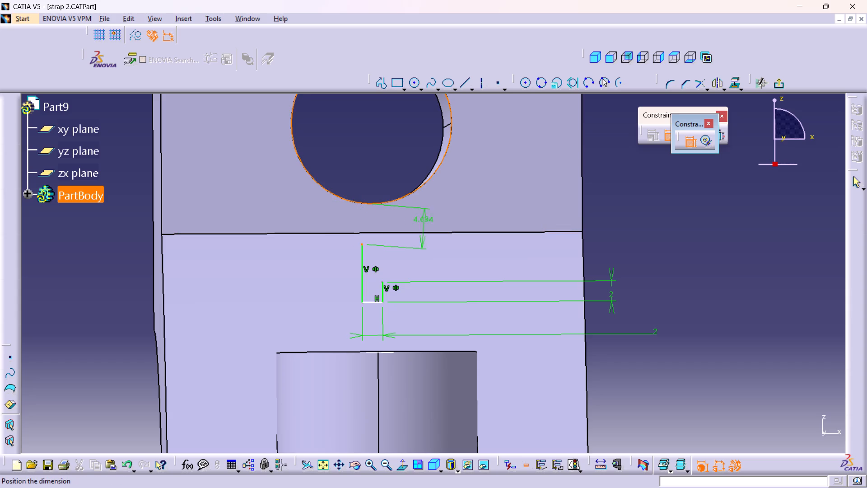
{"action": "right_click", "coordinate": [698, 227]}
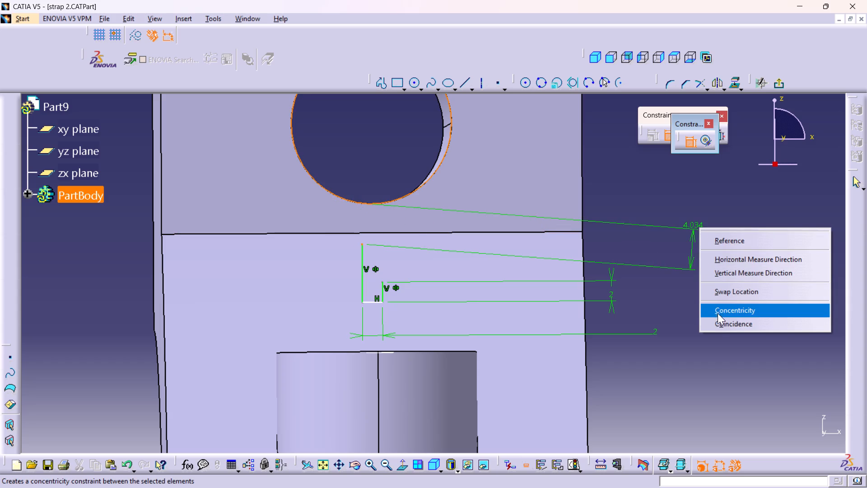
{"action": "left_click", "coordinate": [718, 322]}
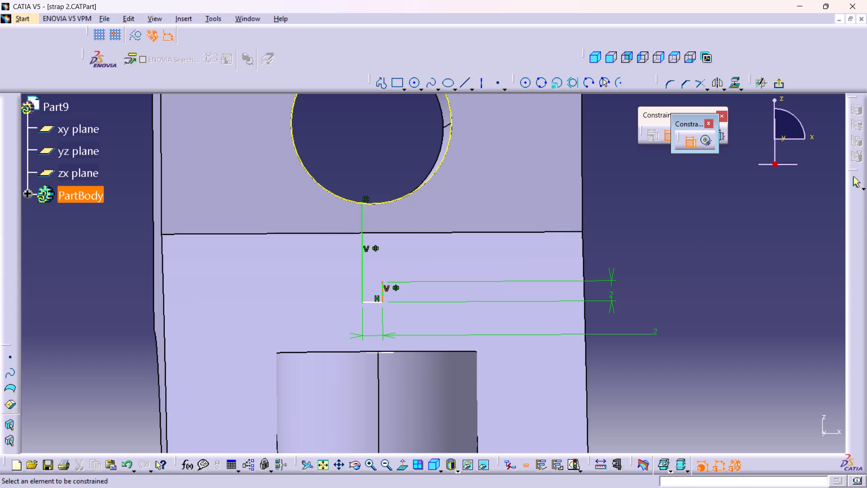
{"action": "left_click", "coordinate": [383, 284]}
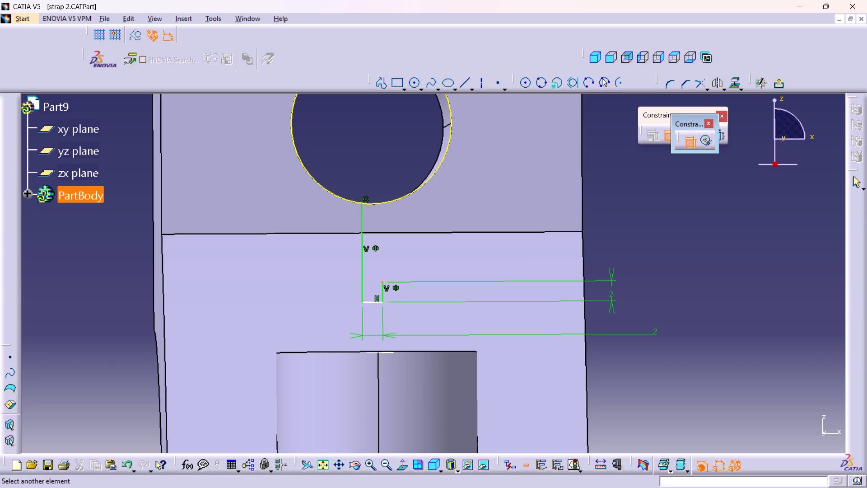
{"action": "left_click", "coordinate": [390, 201]}
{"action": "right_click", "coordinate": [681, 210]}
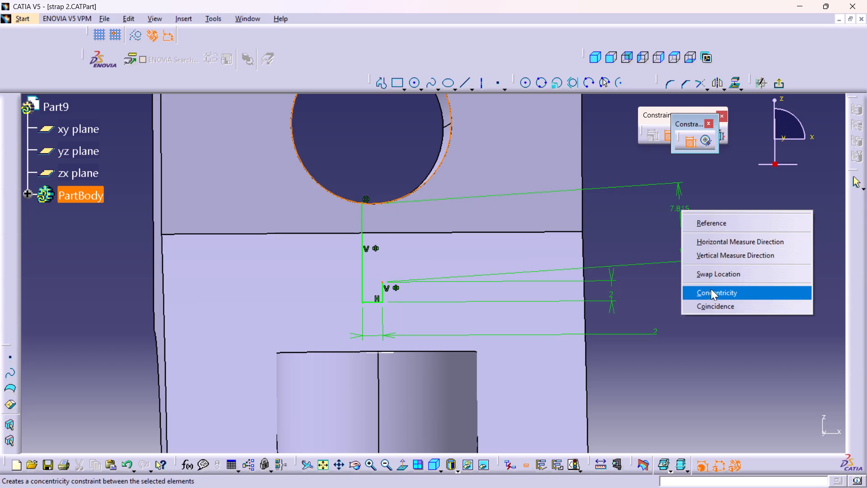
{"action": "left_click", "coordinate": [711, 303]}
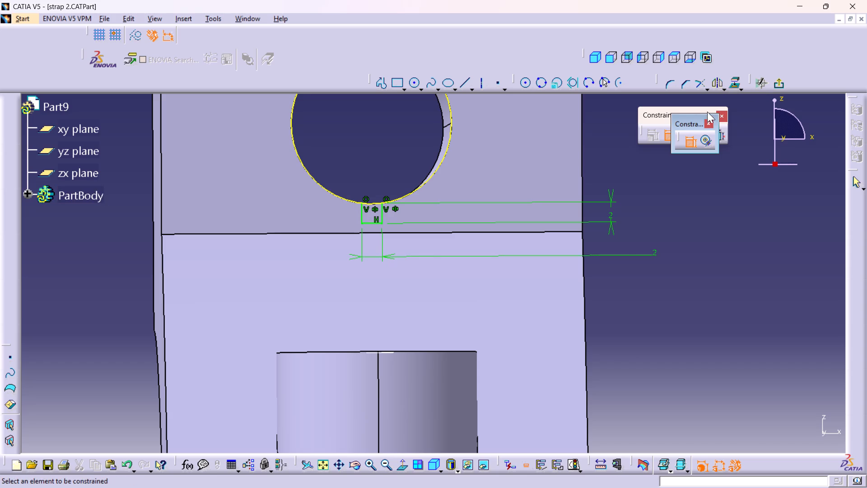
Quick-trim the projected hole circle, keeping only the short arc that closes the profile between its two vertical sides.
{"action": "left_click", "coordinate": [703, 86]}
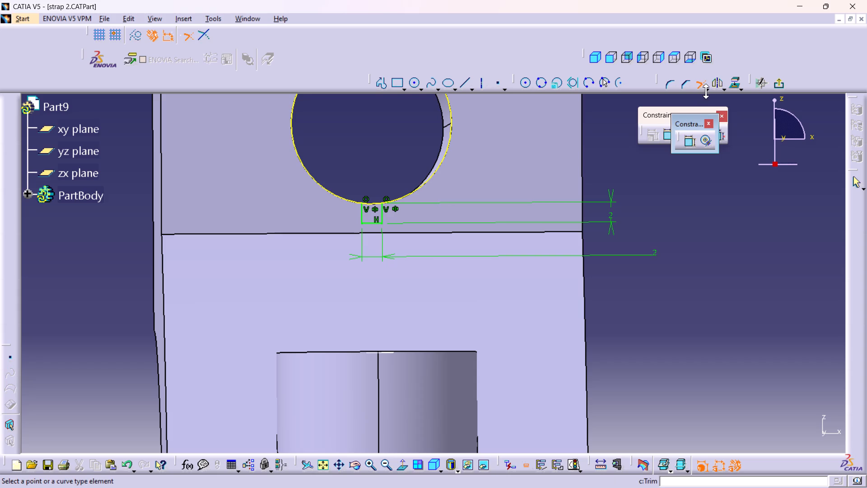
{"action": "left_click", "coordinate": [706, 91]}
{"action": "double_click", "coordinate": [717, 135]}
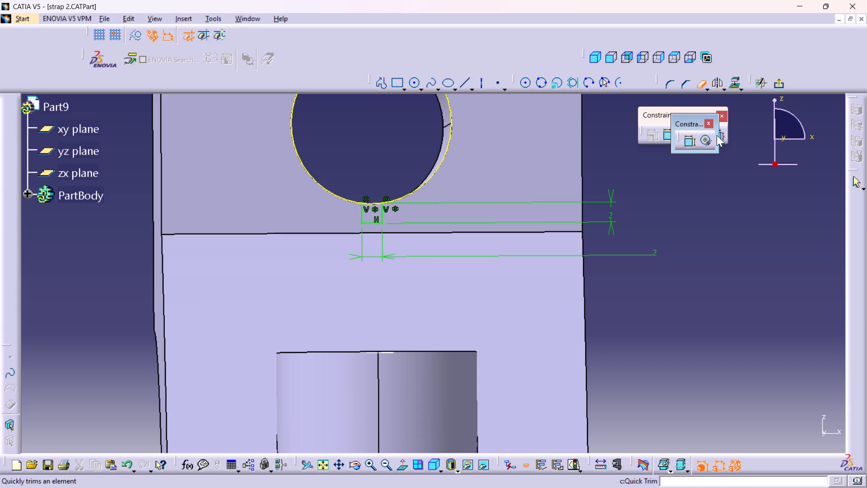
{"action": "left_click", "coordinate": [438, 169]}
{"action": "left_click", "coordinate": [683, 303]}
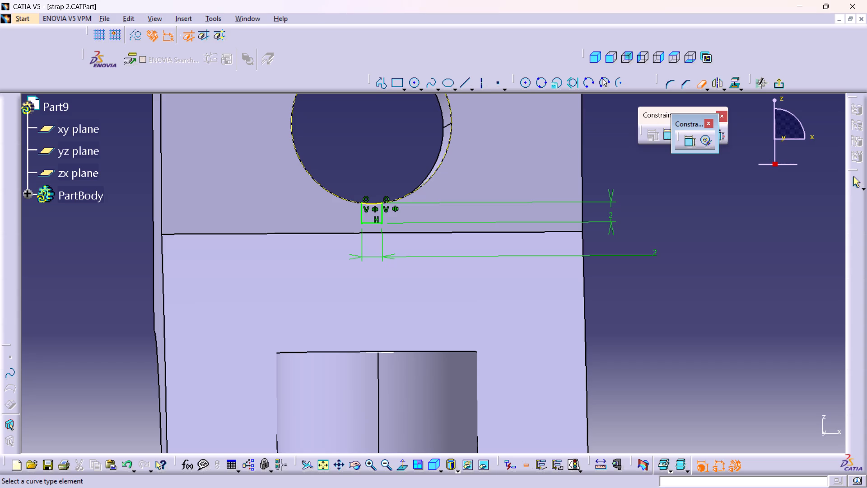
Exit the sketch and cut the small notch profile at the bottom of the bolt hole as a Pocket 2 mm deep.
{"action": "left_click", "coordinate": [781, 85]}
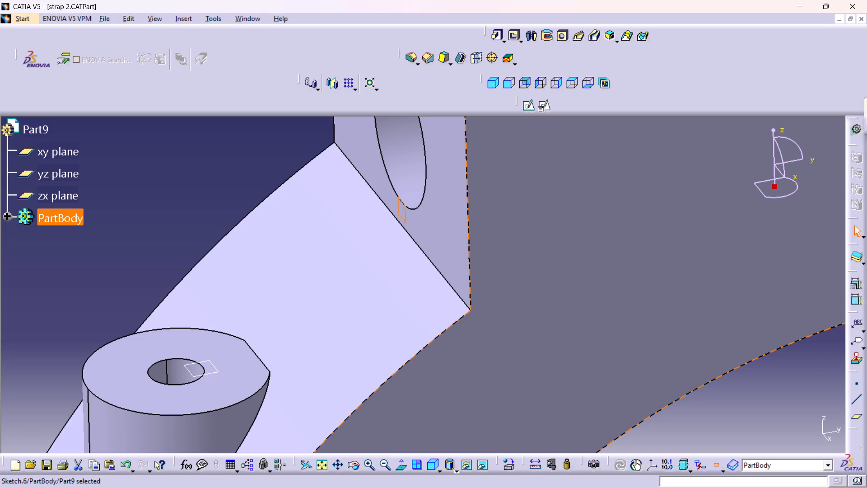
{"action": "double_click", "coordinate": [511, 38]}
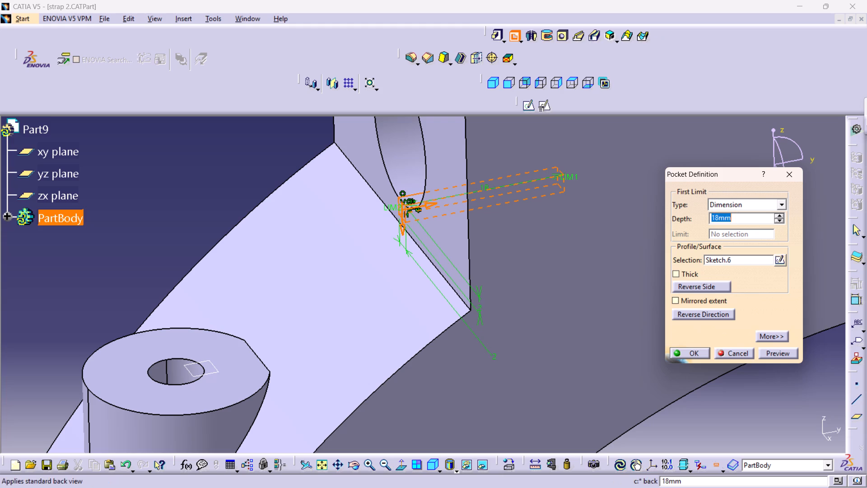
{"action": "key", "text": "2"}
{"action": "key", "text": "Return"}
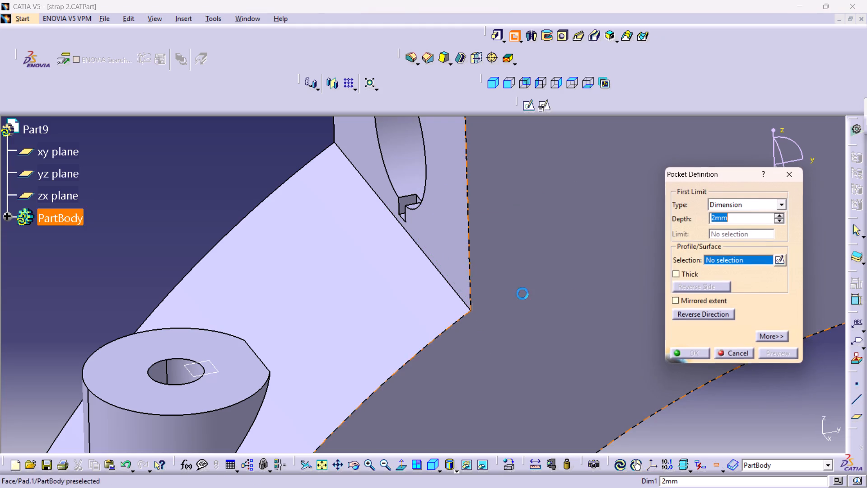
{"action": "left_click", "coordinate": [728, 351]}
{"action": "left_click", "coordinate": [616, 344]}
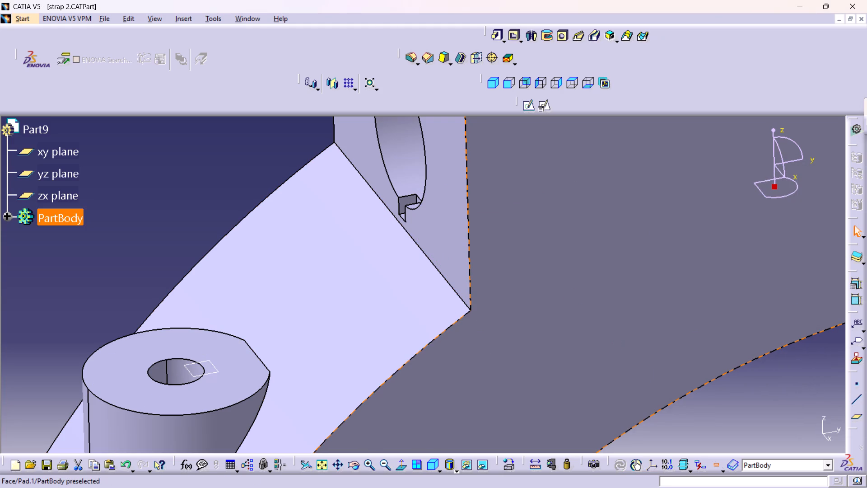
Examine the notch at the bottom edge of the lug's bolt hole from several angles and distances.
{"action": "middle_click_drag", "start_coordinate": [350, 282], "coordinate": [380, 369]}
{"action": "right_click", "coordinate": [350, 282]}
{"action": "right_click_drag", "start_coordinate": [376, 370], "coordinate": [404, 380]}
{"action": "middle_click_drag", "start_coordinate": [376, 370], "coordinate": [408, 381]}
{"action": "left_click", "coordinate": [605, 367]}
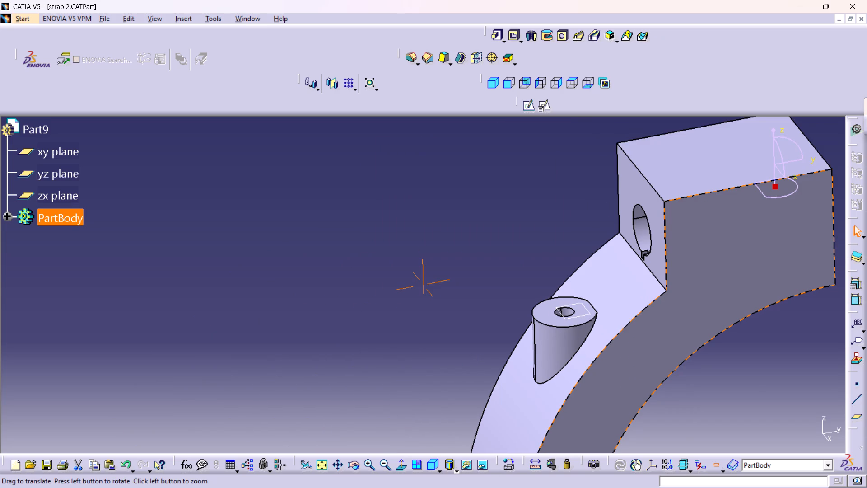
{"action": "middle_click_drag", "start_coordinate": [608, 365], "coordinate": [718, 398]}
{"action": "right_click_drag", "start_coordinate": [608, 365], "coordinate": [718, 398]}
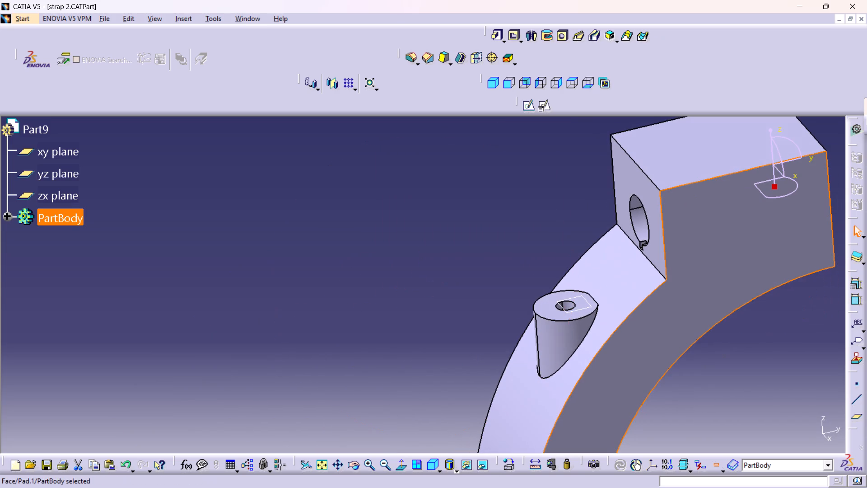
{"action": "left_click", "coordinate": [430, 331]}
{"action": "middle_click_drag", "start_coordinate": [434, 325], "coordinate": [308, 321]}
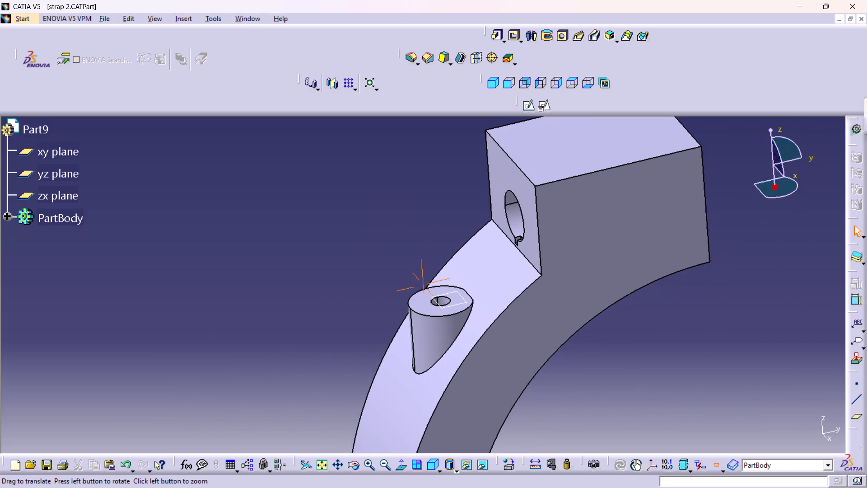
{"action": "middle_click_drag", "start_coordinate": [308, 321], "coordinate": [412, 347]}
{"action": "right_click_drag", "start_coordinate": [304, 321], "coordinate": [412, 347]}
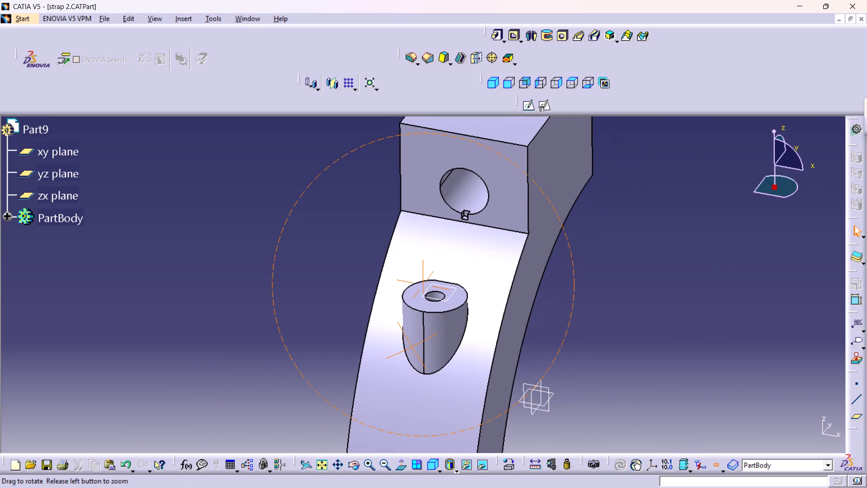
{"action": "right_click_drag", "start_coordinate": [412, 347], "coordinate": [412, 346]}
{"action": "middle_click_drag", "start_coordinate": [412, 347], "coordinate": [413, 346]}
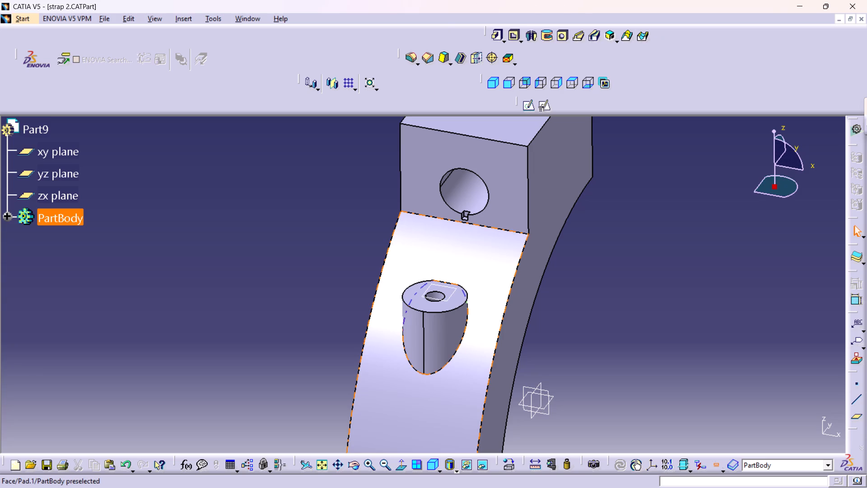
{"action": "middle_click_drag", "start_coordinate": [497, 250], "coordinate": [497, 219]}
{"action": "right_click", "coordinate": [497, 250]}
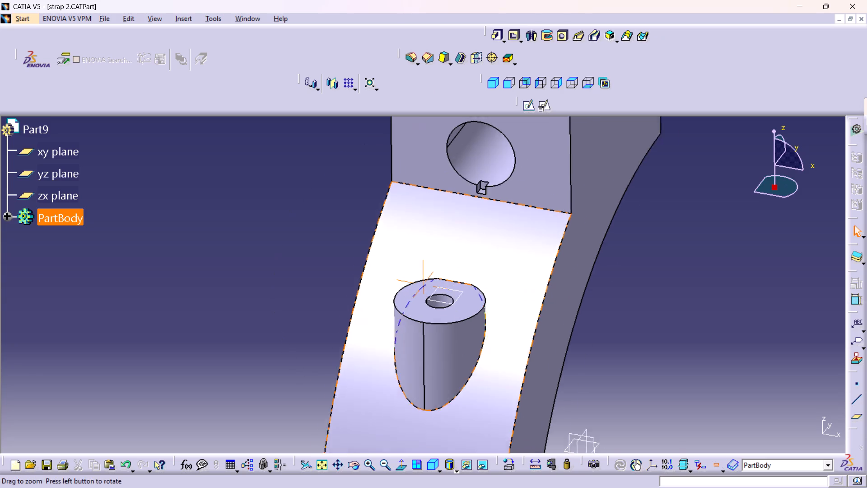
{"action": "middle_click_drag", "start_coordinate": [497, 219], "coordinate": [487, 174]}
{"action": "middle_click_drag", "start_coordinate": [550, 185], "coordinate": [475, 311]}
{"action": "middle_click_drag", "start_coordinate": [485, 242], "coordinate": [469, 182]}
{"action": "right_click", "coordinate": [485, 242]}
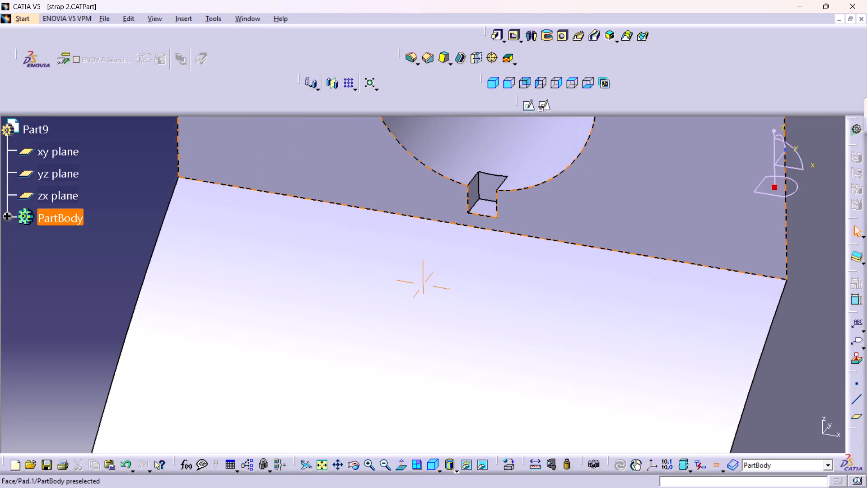
{"action": "middle_click_drag", "start_coordinate": [469, 182], "coordinate": [463, 160]}
{"action": "middle_click_drag", "start_coordinate": [492, 192], "coordinate": [436, 277]}
{"action": "middle_click_drag", "start_coordinate": [498, 272], "coordinate": [498, 262]}
{"action": "right_click", "coordinate": [498, 272]}
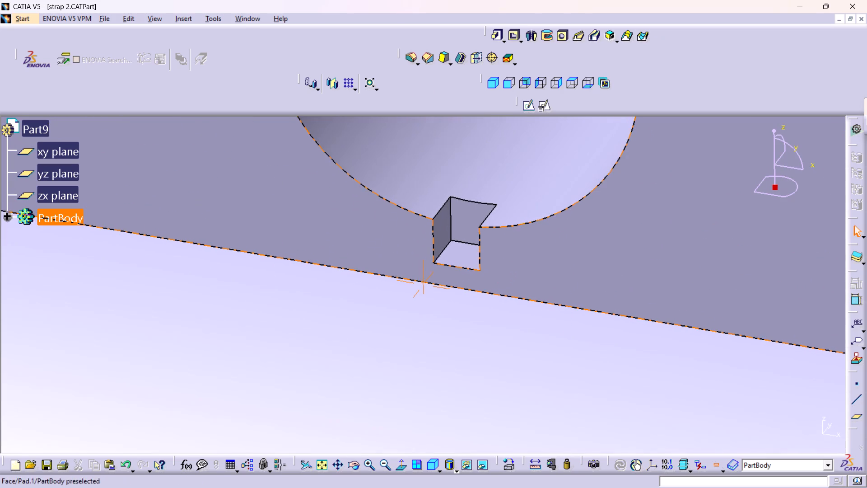
{"action": "middle_click_drag", "start_coordinate": [498, 262], "coordinate": [498, 256]}
{"action": "middle_click", "coordinate": [498, 254]}
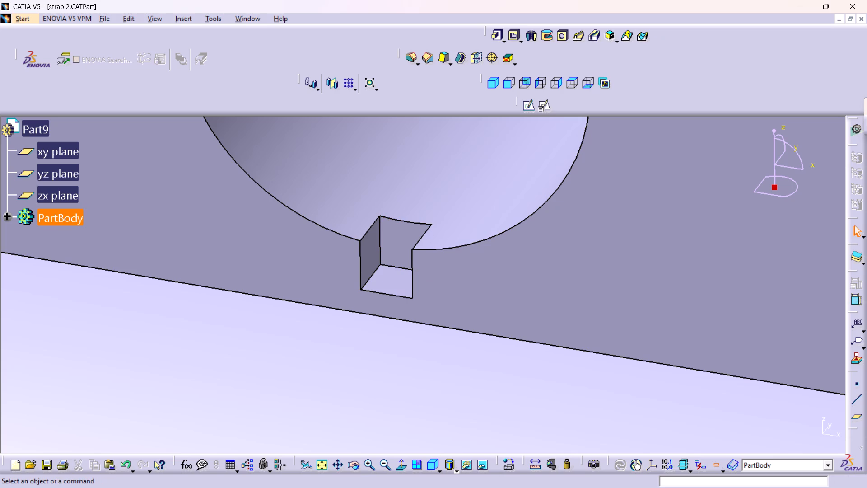
{"action": "middle_click_drag", "start_coordinate": [355, 283], "coordinate": [396, 377]}
{"action": "right_click", "coordinate": [355, 283]}
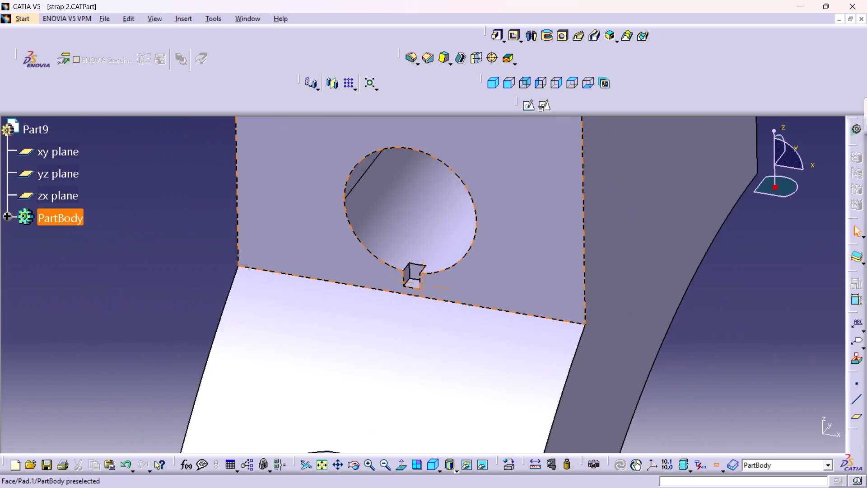
{"action": "middle_click_drag", "start_coordinate": [396, 377], "coordinate": [414, 405]}
{"action": "middle_click_drag", "start_coordinate": [476, 358], "coordinate": [397, 351]}
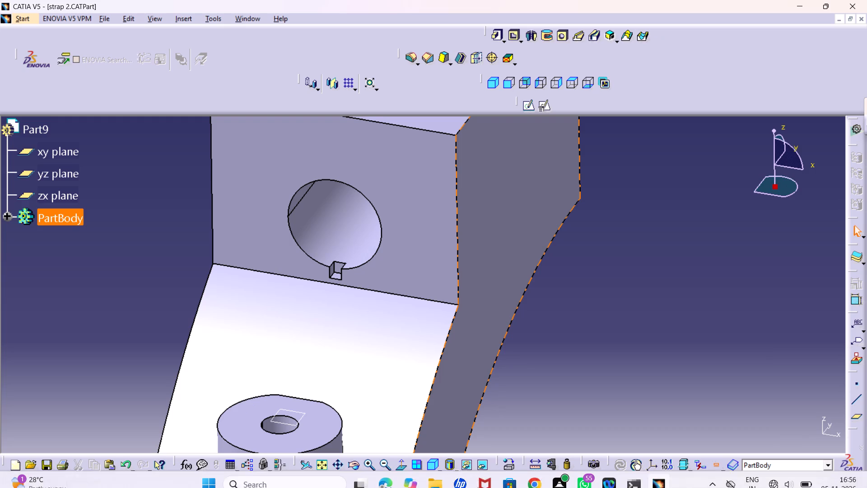
Save the strap 2 part.
{"action": "middle_click_drag", "start_coordinate": [384, 381], "coordinate": [404, 409]}
{"action": "right_click", "coordinate": [384, 381]}
{"action": "middle_click_drag", "start_coordinate": [385, 406], "coordinate": [398, 317]}
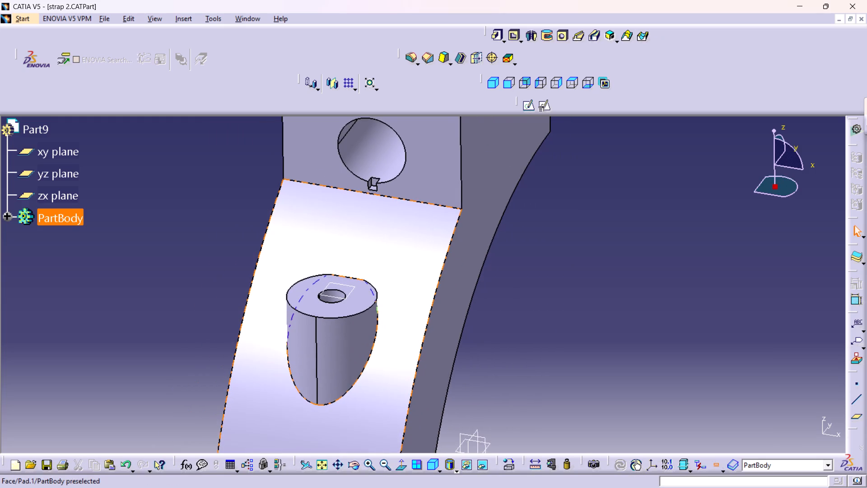
{"action": "middle_click_drag", "start_coordinate": [378, 364], "coordinate": [378, 315]}
{"action": "scroll", "coordinate": [378, 315], "scroll_direction": "up", "scroll_amount": 1}
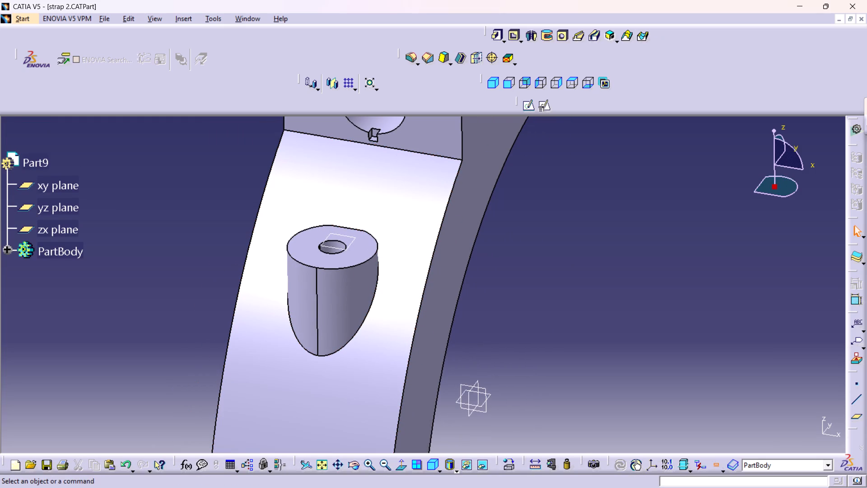
{"action": "key", "text": "ctrl+s"}
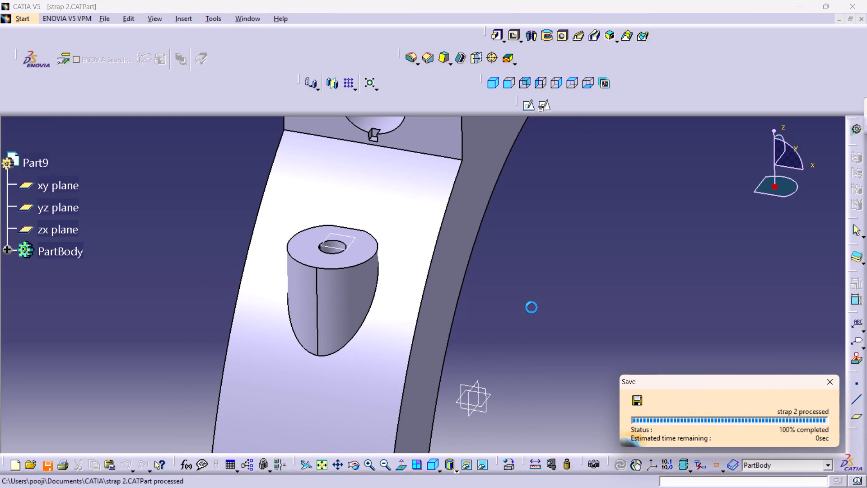
{"action": "key", "text": "ctrl+s"}
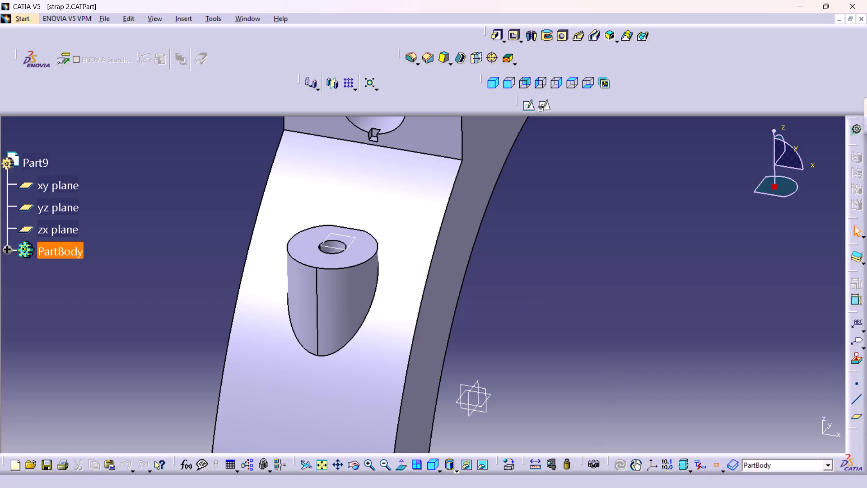
Open the existing lock nut.CATPart from the CATIA folder.
{"action": "left_click", "coordinate": [35, 460]}
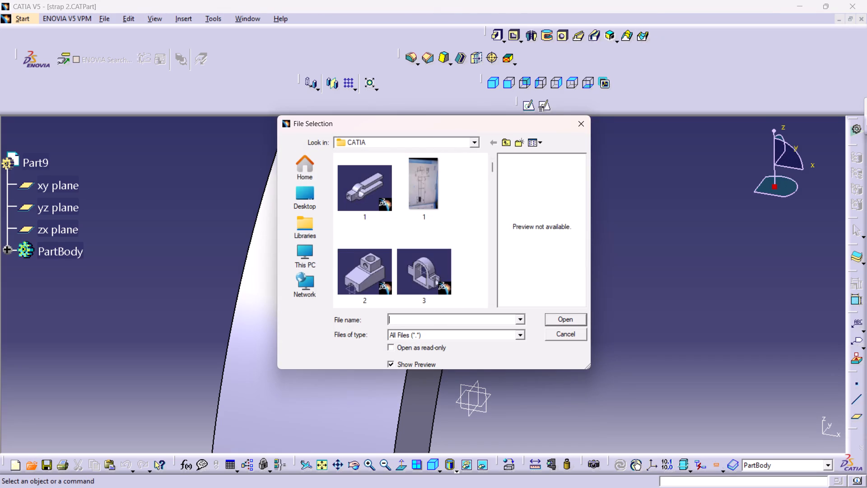
{"action": "type", "text": "lo"}
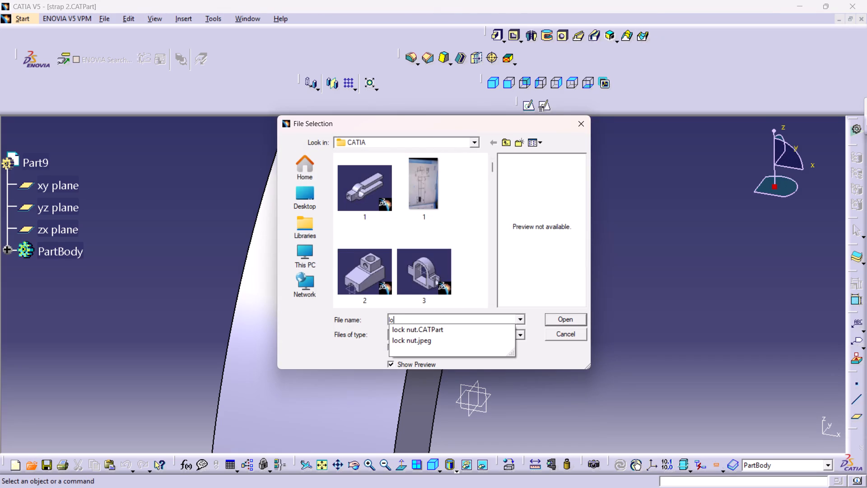
{"action": "double_click", "coordinate": [412, 331]}
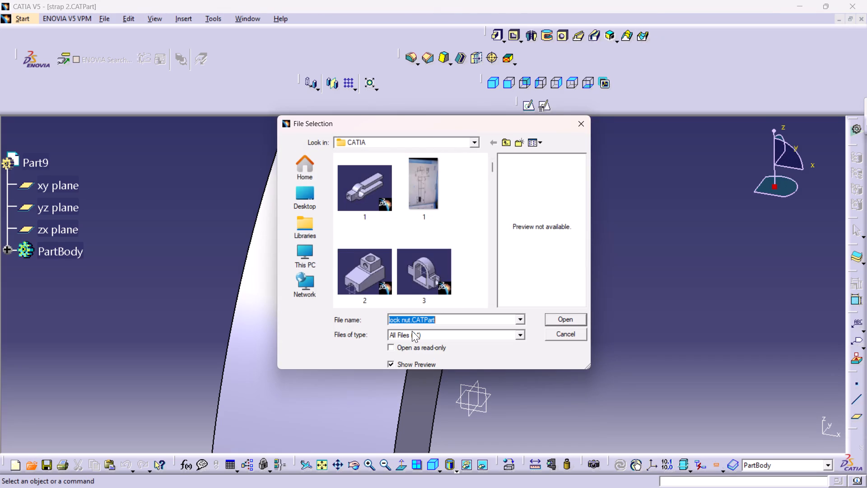
{"action": "left_click", "coordinate": [553, 319]}
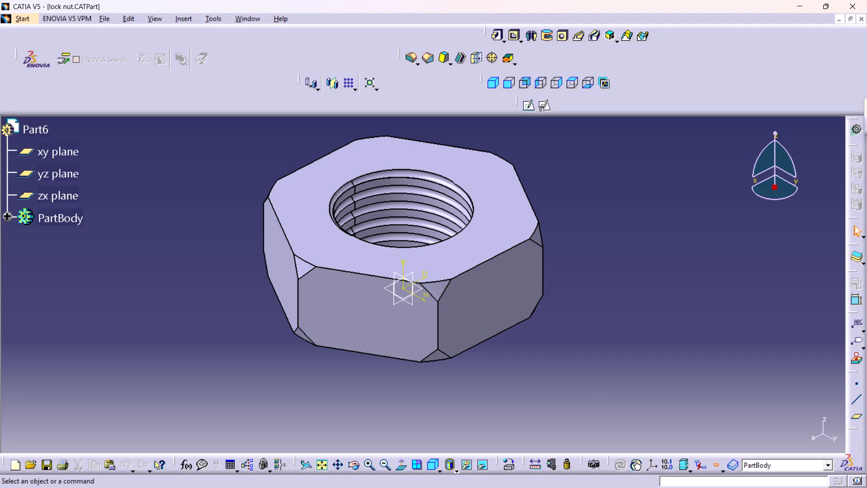
Print the lock nut fitted to the page with Microsoft Print to PDF, saving the output in the CATIA folder as lock nut.
{"action": "key", "text": "ctrl+p"}
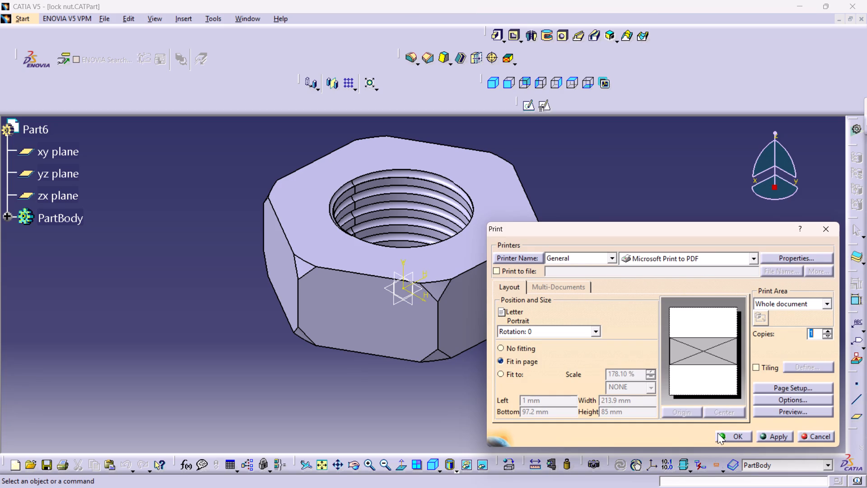
{"action": "left_click", "coordinate": [718, 434]}
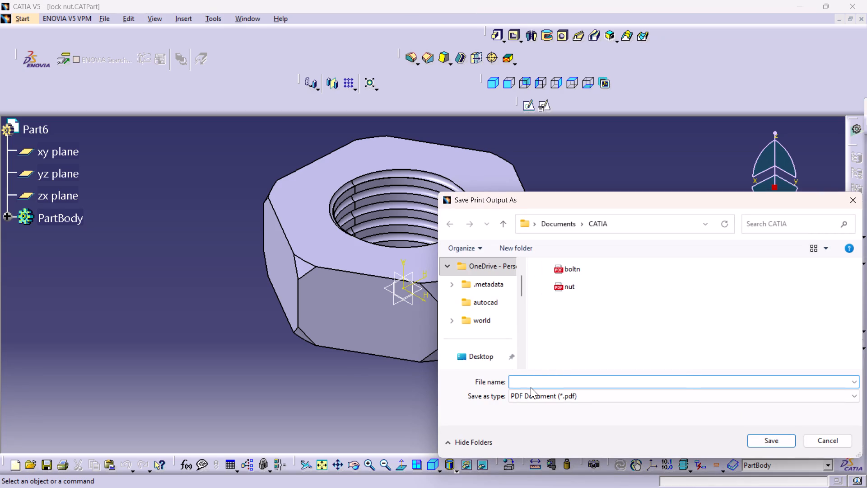
{"action": "type", "text": "lo"}
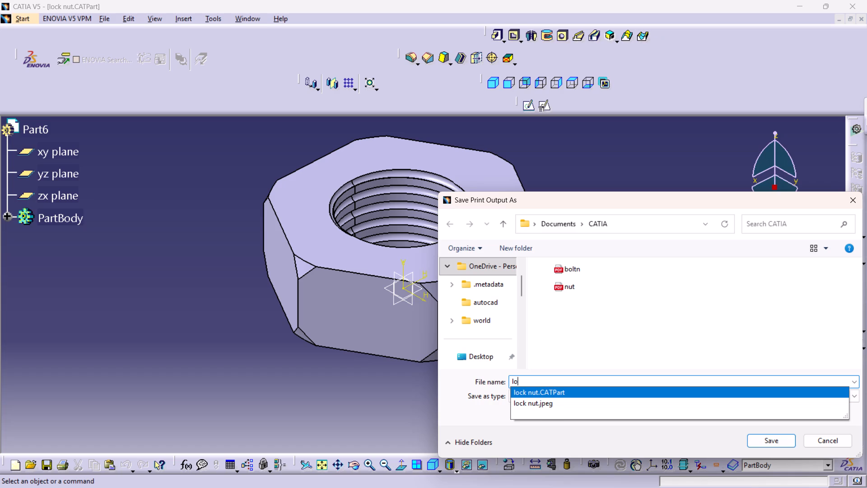
{"action": "type", "text": "cl"}
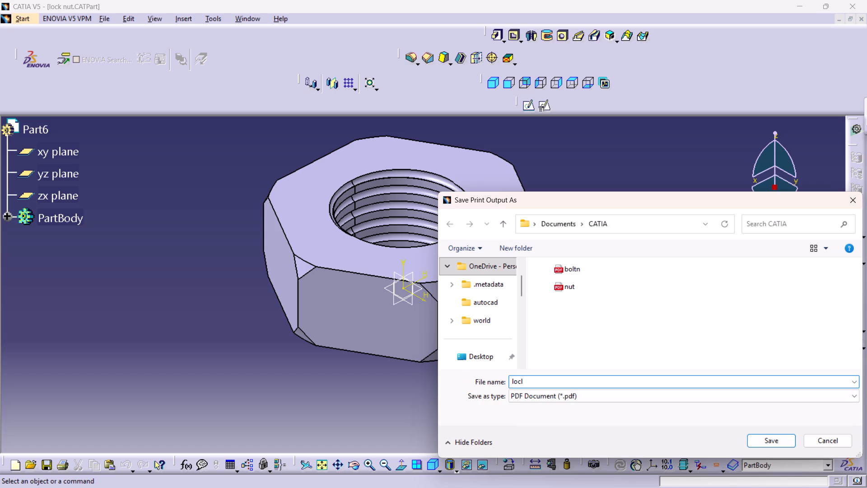
{"action": "key", "text": "BackSpace"}
{"action": "type", "text": "k nj"}
{"action": "key", "text": "BackSpace"}
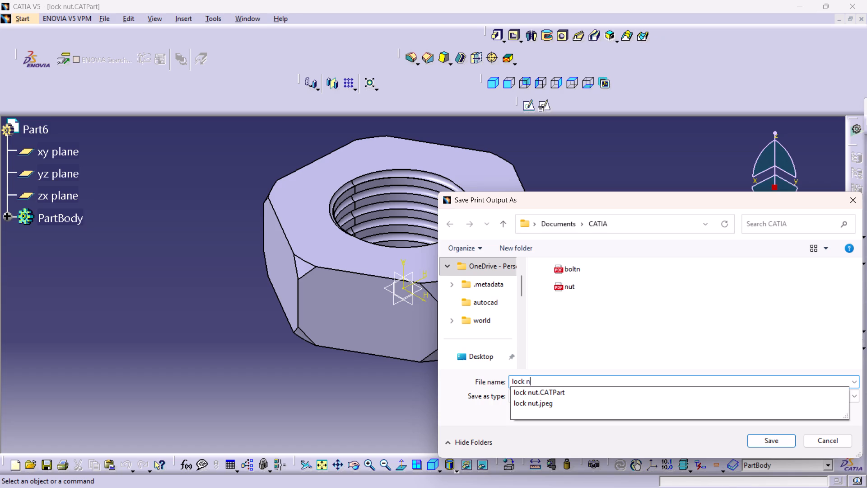
{"action": "type", "text": "ut"}
{"action": "left_click", "coordinate": [774, 440]}
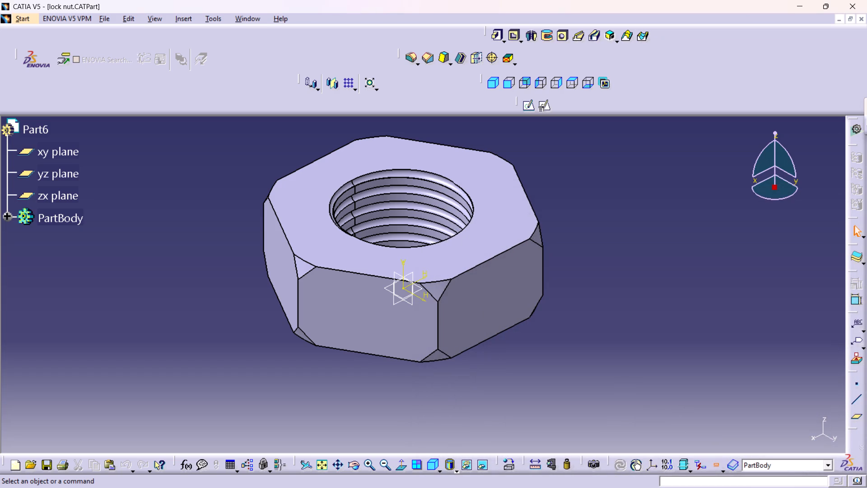